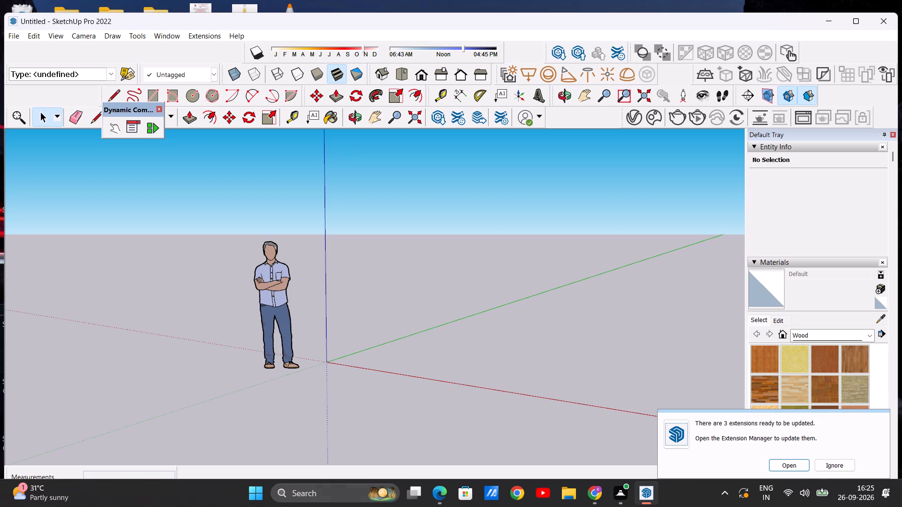
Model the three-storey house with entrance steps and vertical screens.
Set the camera to the standard Top view and place the axes origin near the lower-left corner of the drawing area.
scroll(326, 417, down, 4)
scroll(416, 242, up, 3)
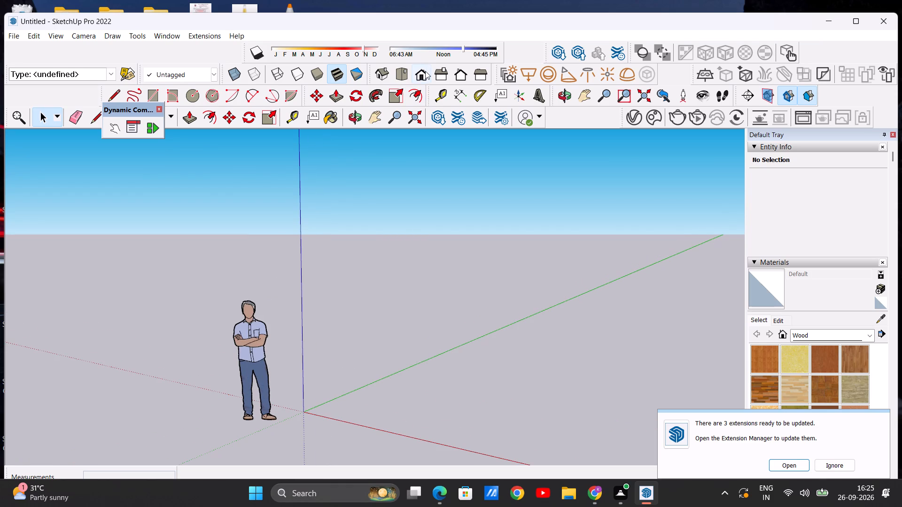
click(425, 71)
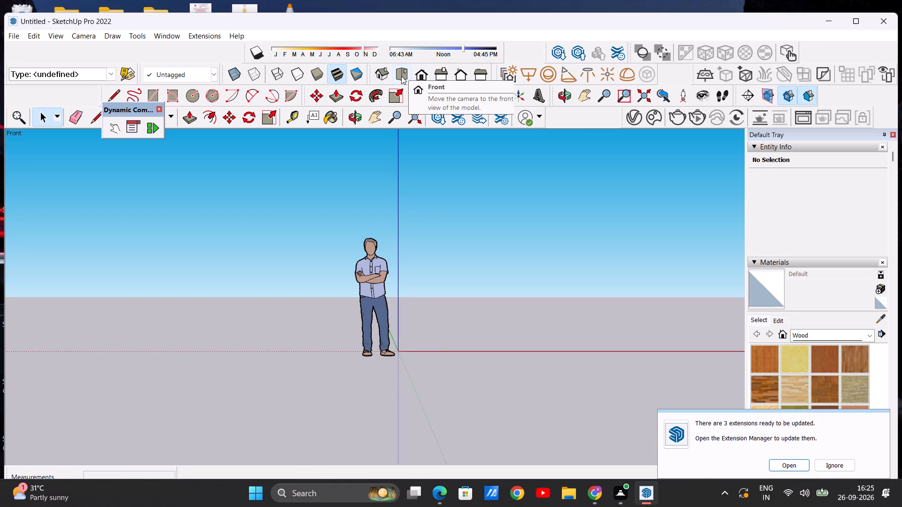
click(401, 76)
scroll(548, 185, up, 11)
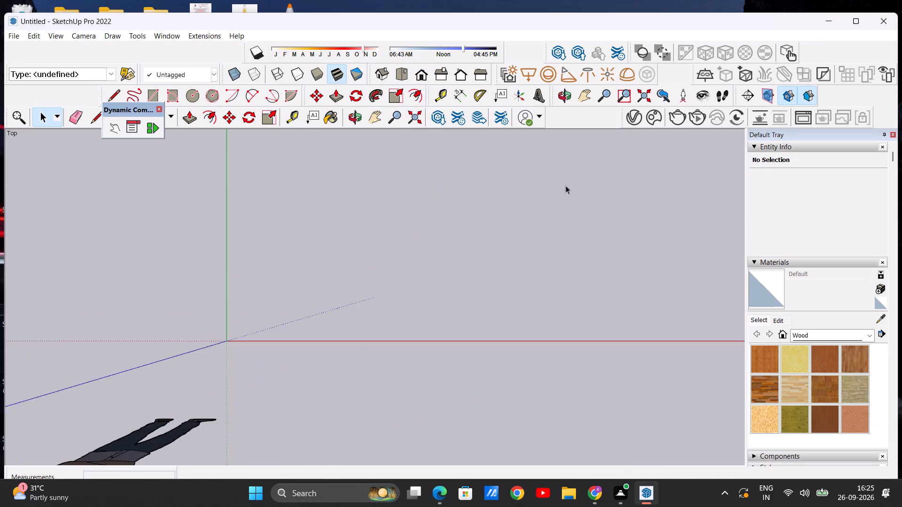
scroll(566, 185, up, 2)
click(373, 115)
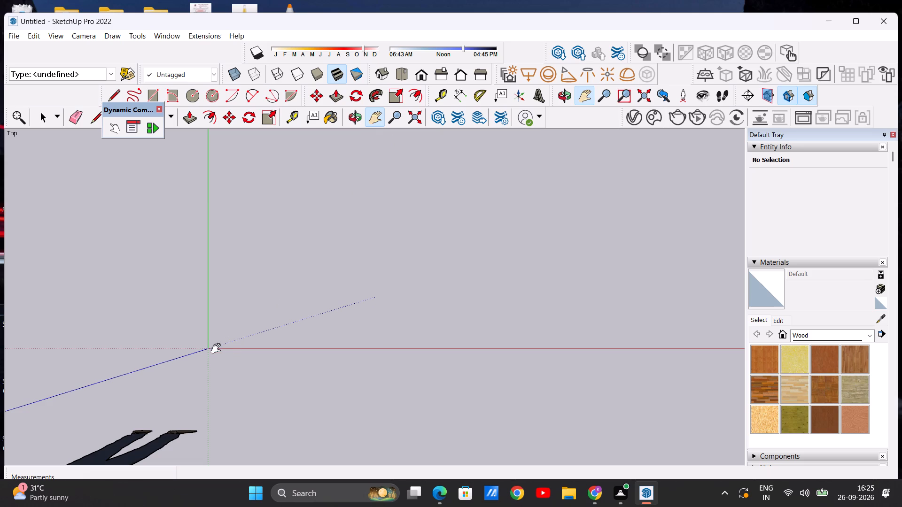
drag(208, 350, 18, 459)
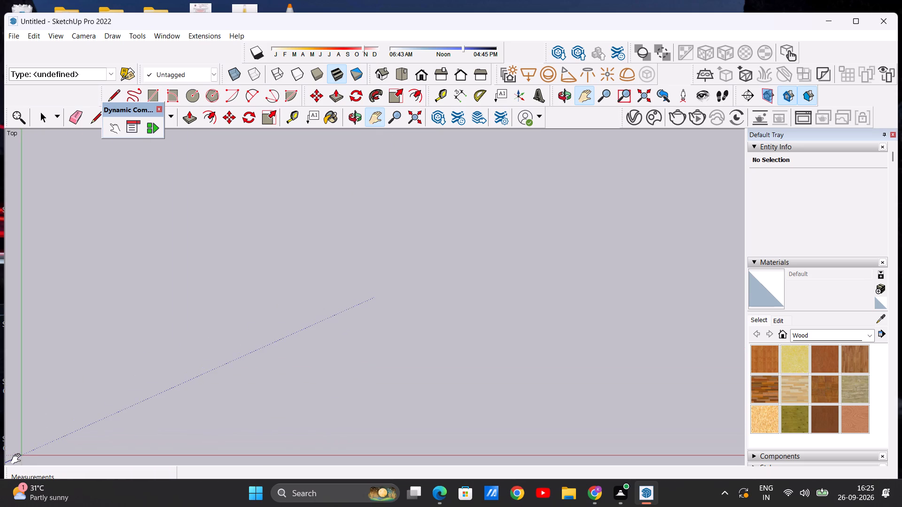
drag(18, 459, 15, 455)
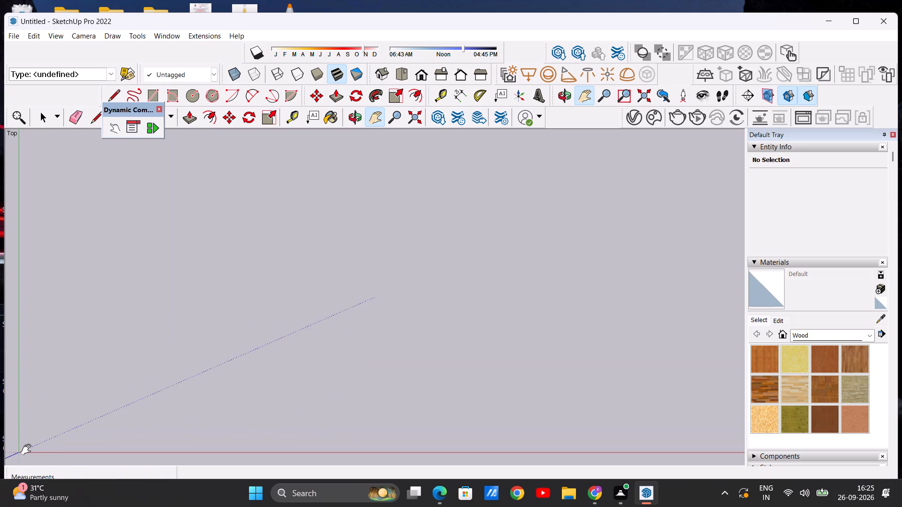
key(space)
key(space)
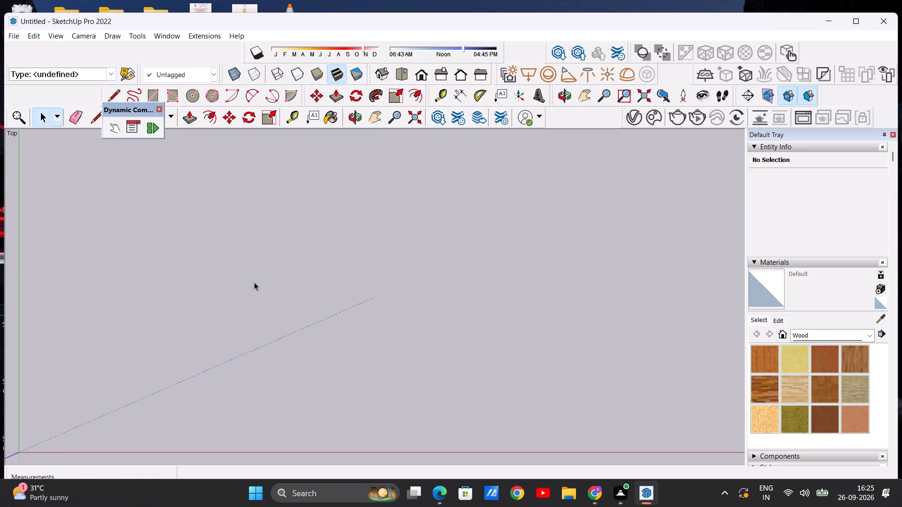
Reframe the Top view at a wider zoom, with the axes origin back near the lower-left corner of the drawing area.
scroll(282, 275, down, 3)
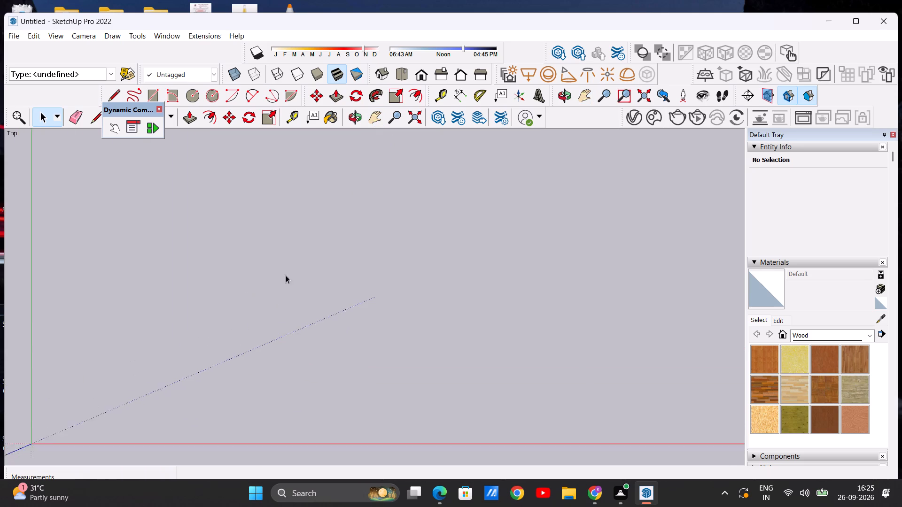
scroll(286, 275, down, 8)
scroll(434, 160, up, 5)
scroll(431, 171, down, 9)
scroll(339, 149, up, 2)
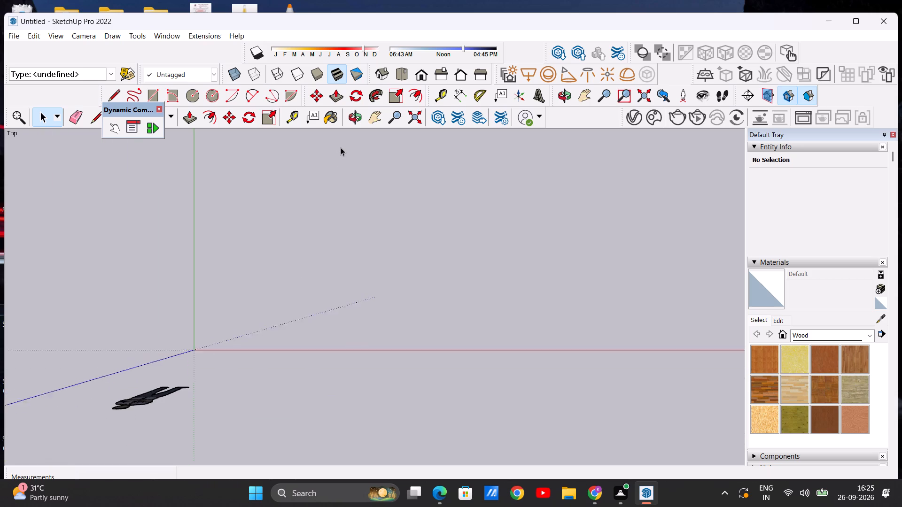
scroll(341, 147, up, 3)
scroll(419, 208, down, 4)
scroll(634, 278, up, 2)
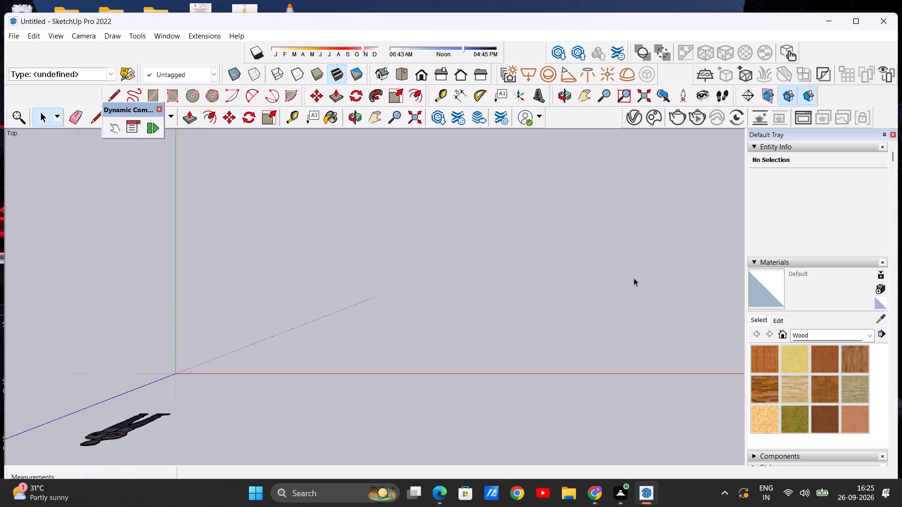
scroll(634, 278, up, 4)
scroll(555, 230, down, 4)
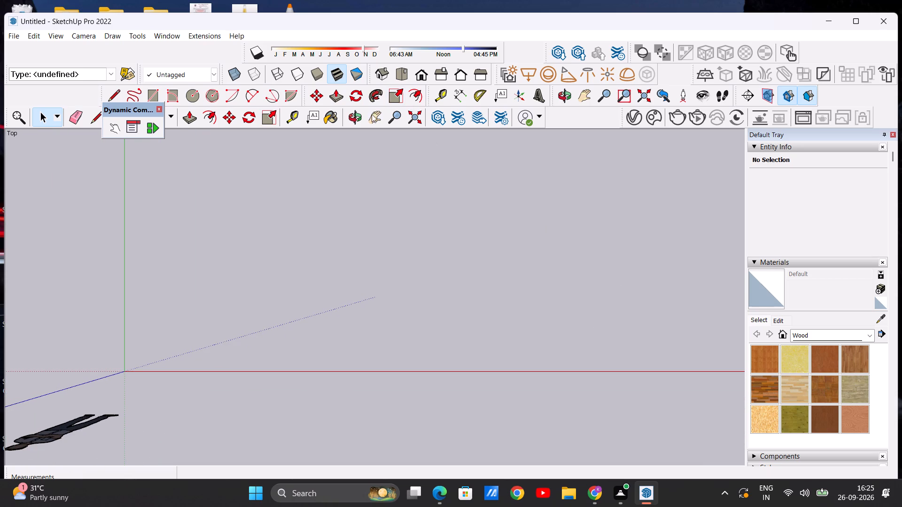
click(375, 115)
drag(127, 367, 54, 423)
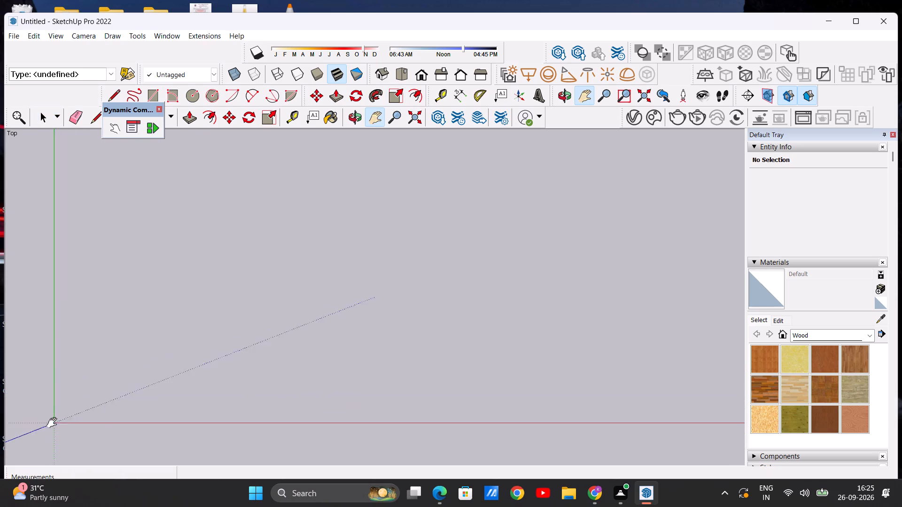
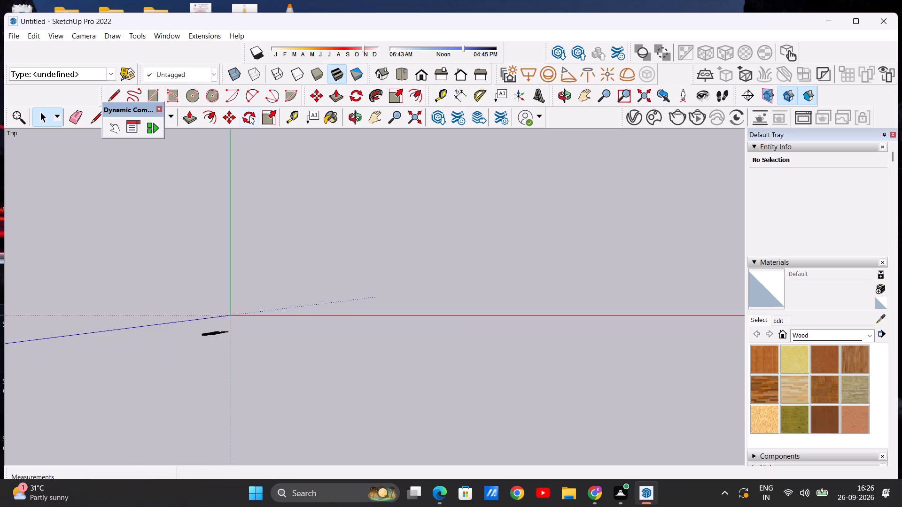
Draw a rectangle about 71' by 34' on the ground plane, above the red axis and clear of the green axis.
key(grave)
click(375, 117)
drag(239, 308, 46, 448)
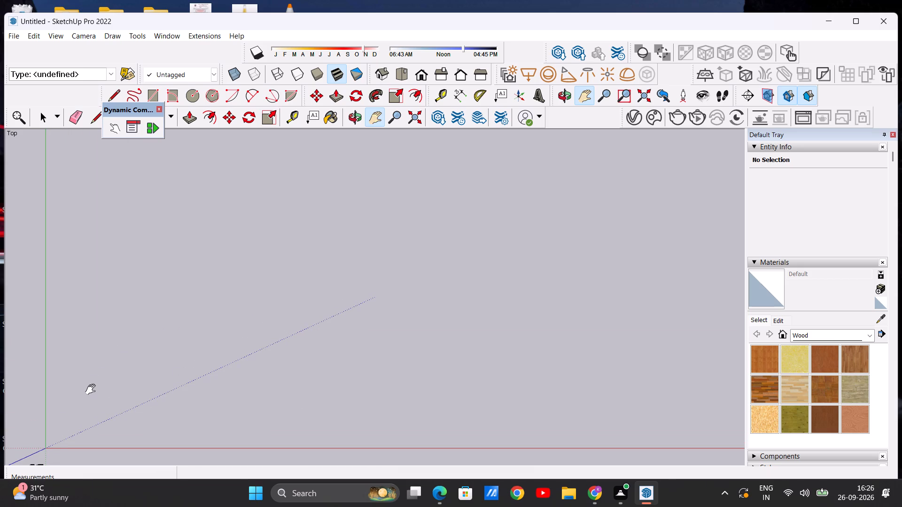
key(space)
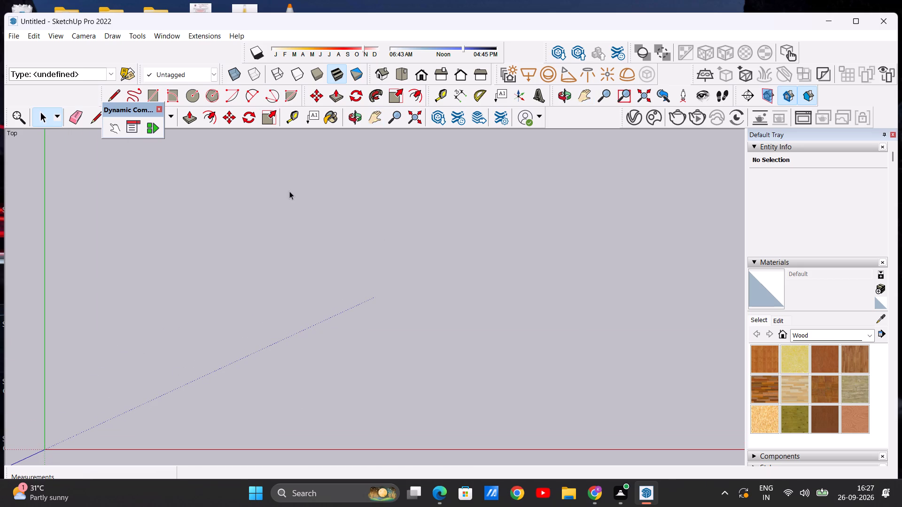
click(170, 91)
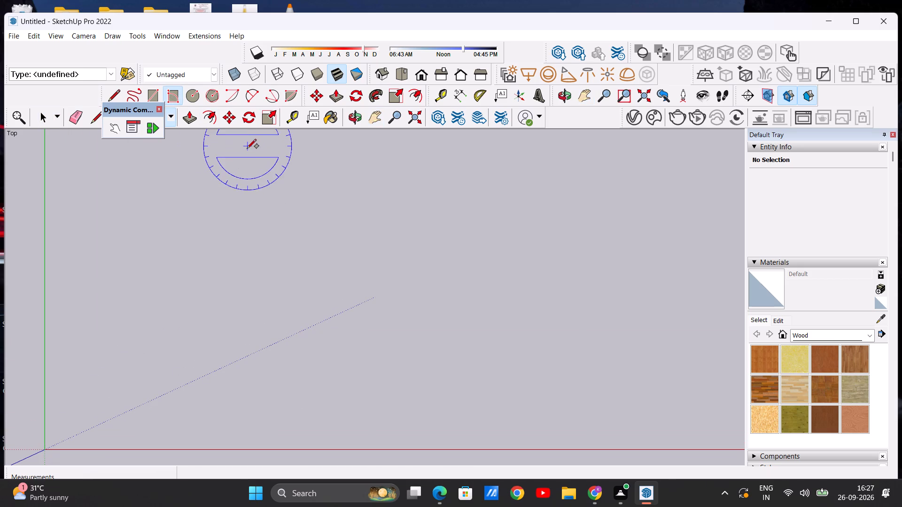
click(154, 92)
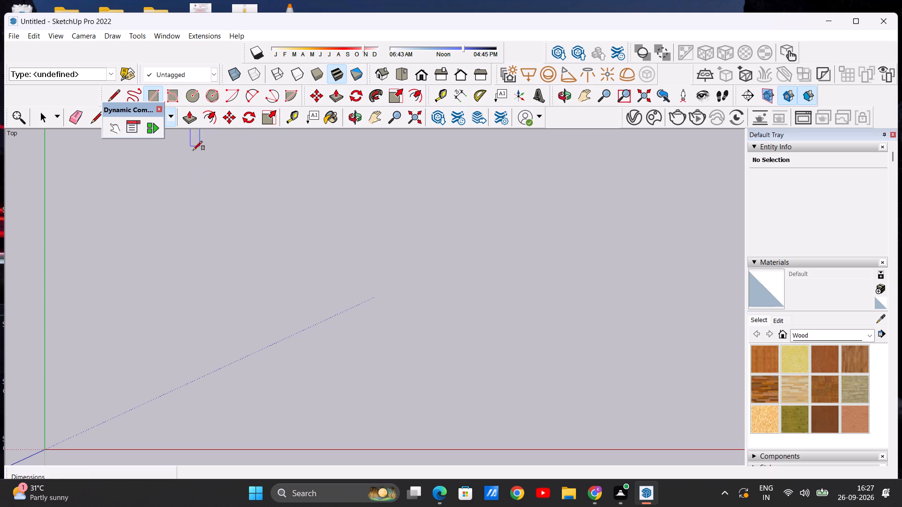
click(165, 146)
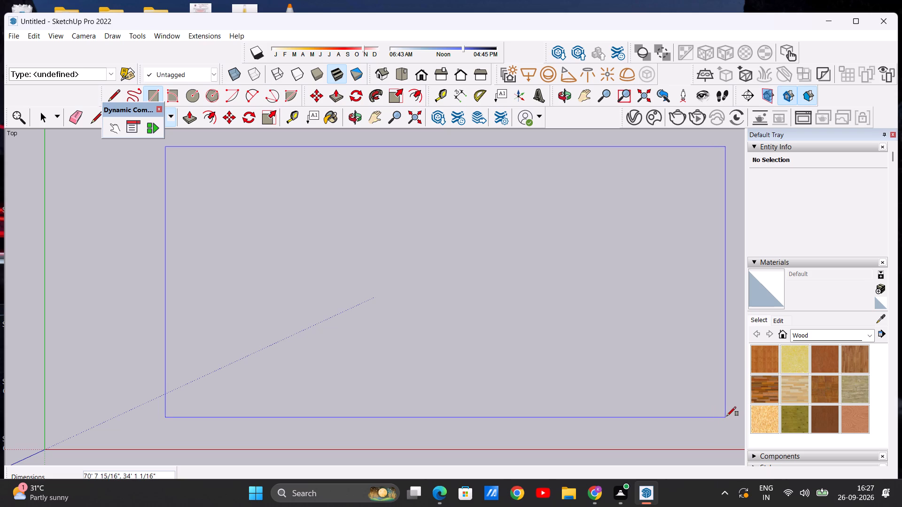
click(727, 416)
key(space)
Move the whole rectangle about 55' diagonally away from the origin in Top view, keeping it on the ground plane.
scroll(429, 130, down, 7)
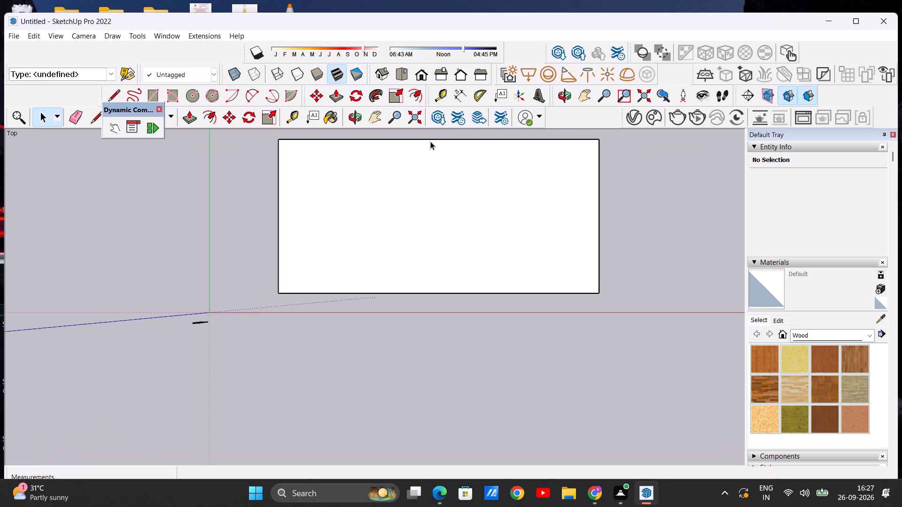
middle_drag(440, 281, 412, 216)
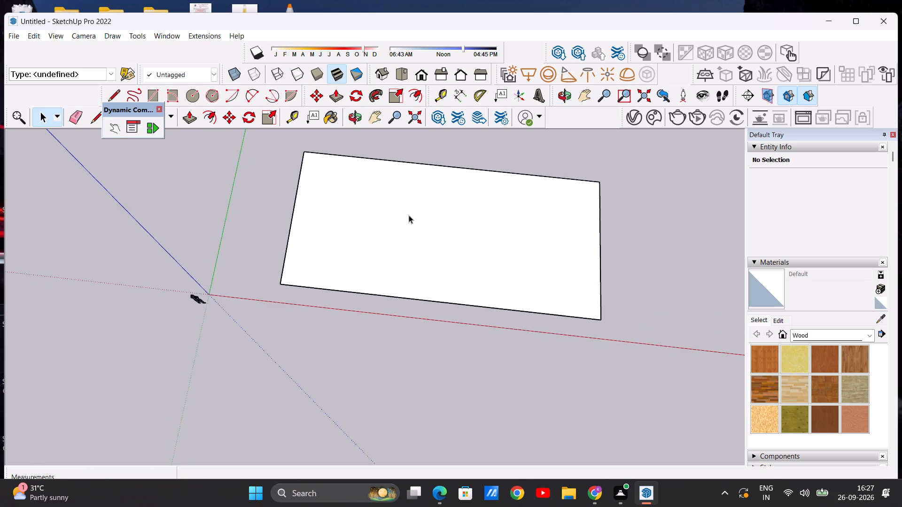
scroll(404, 215, down, 6)
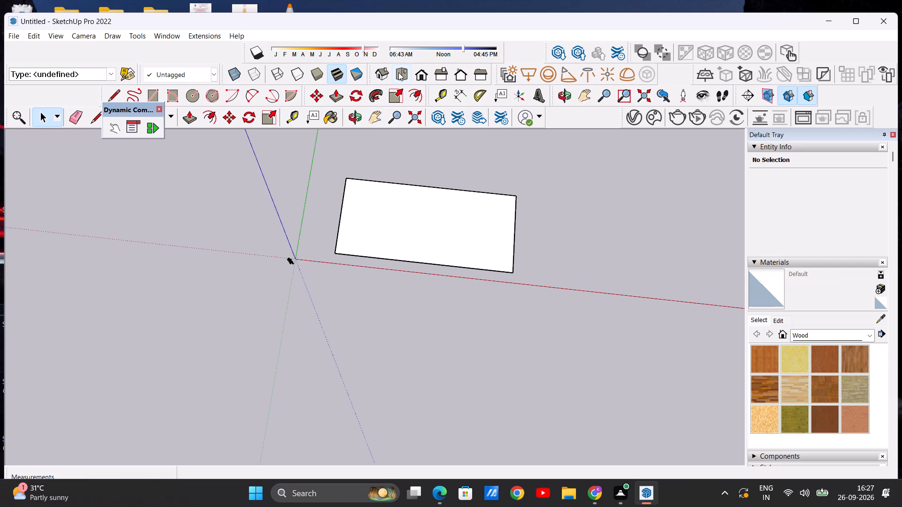
click(400, 72)
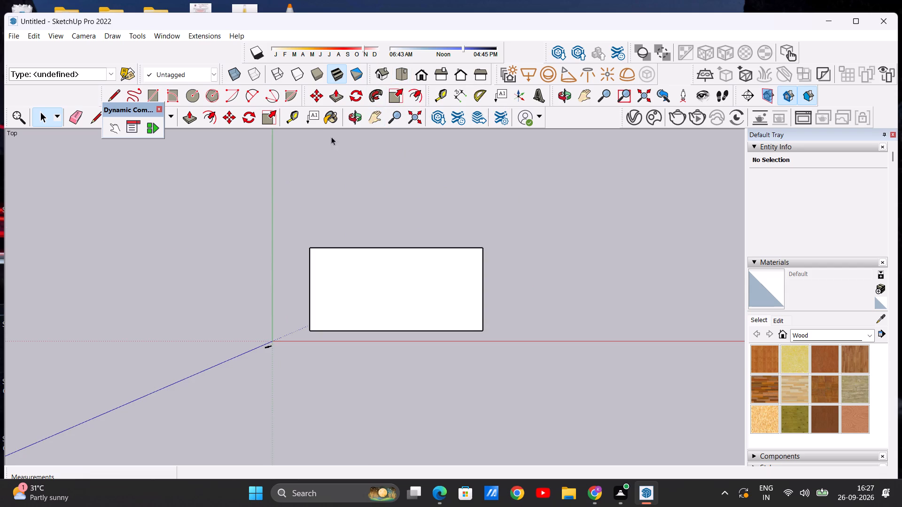
click(373, 117)
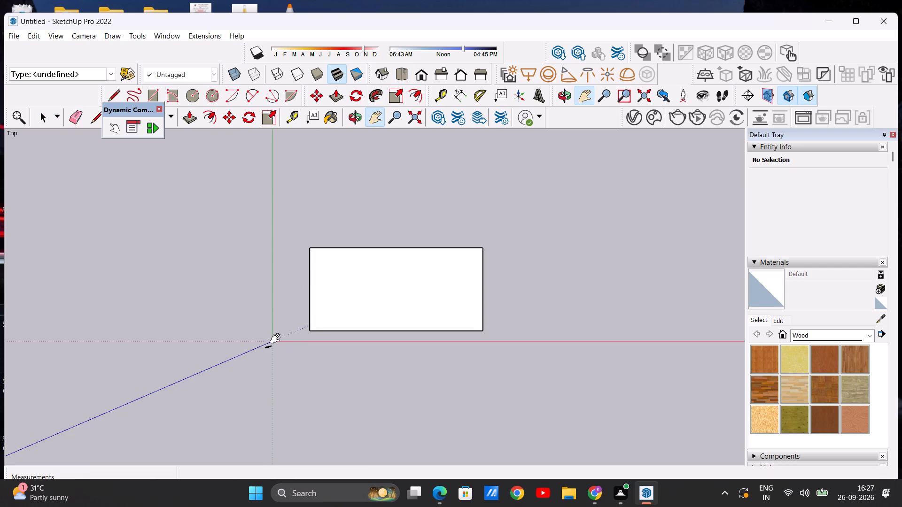
drag(277, 339, 194, 439)
key(space)
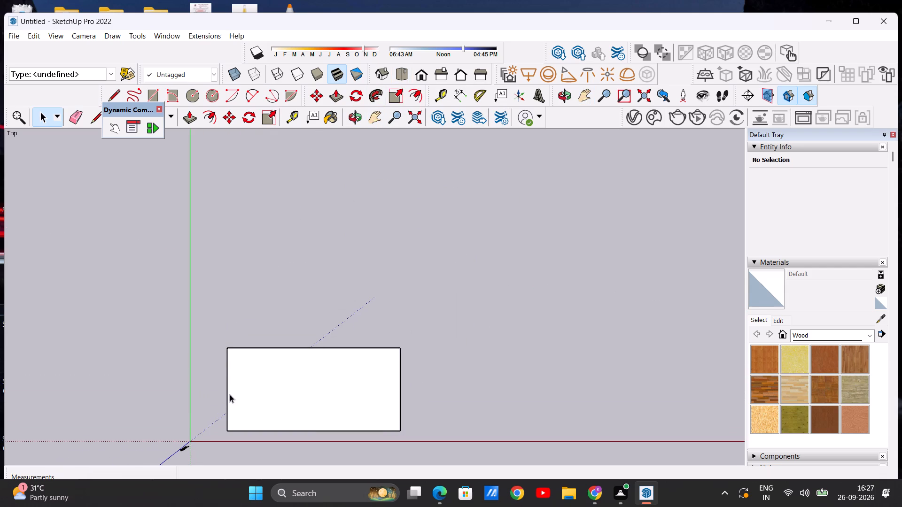
drag(286, 382, 287, 378)
double_click(289, 376)
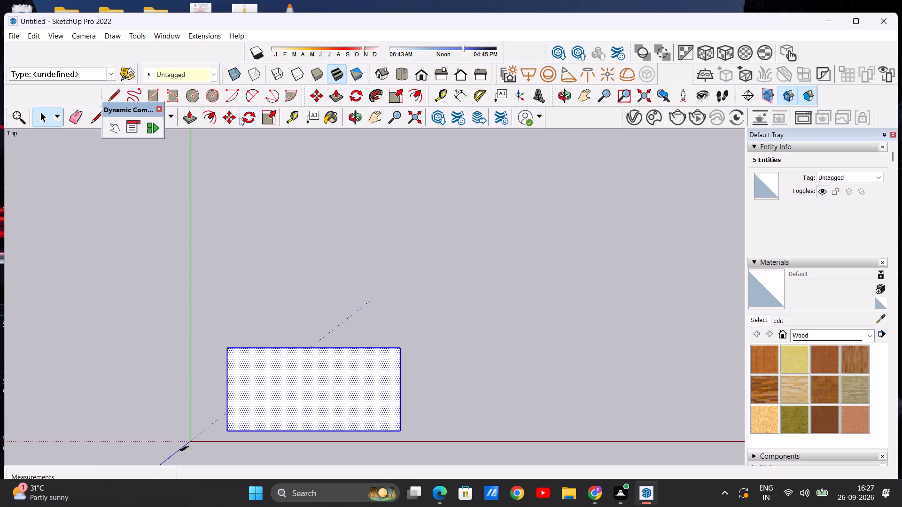
click(233, 115)
click(399, 349)
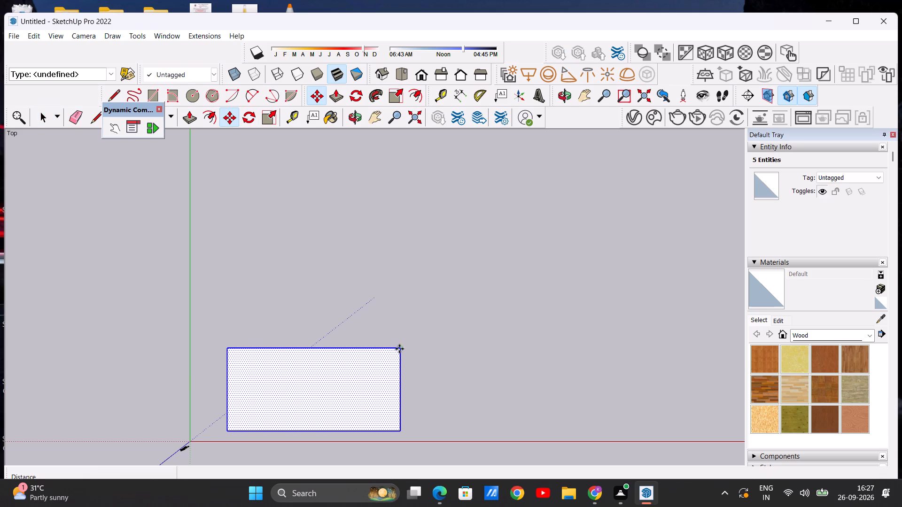
click(470, 232)
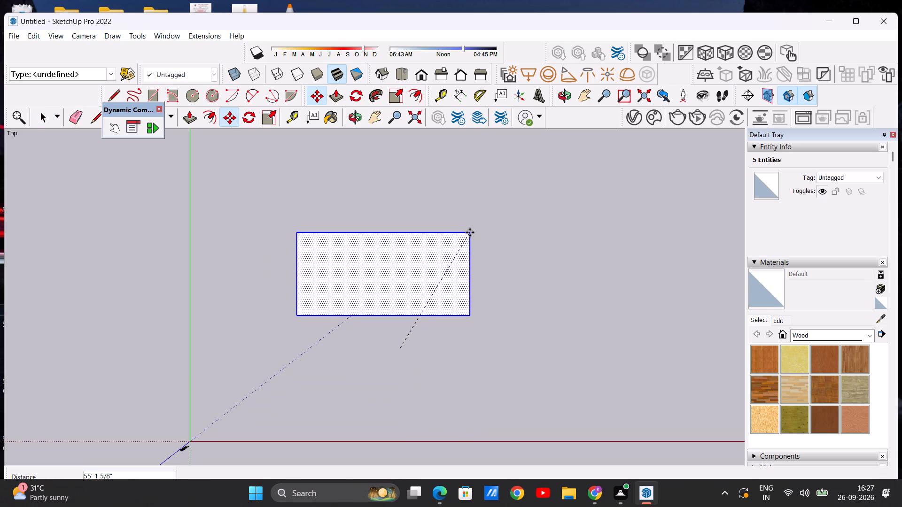
key(space)
click(554, 262)
Draw a second rectangle about 71' by 28' against the first one's far long edge, matching its full width.
scroll(376, 257, up, 2)
scroll(376, 257, down, 4)
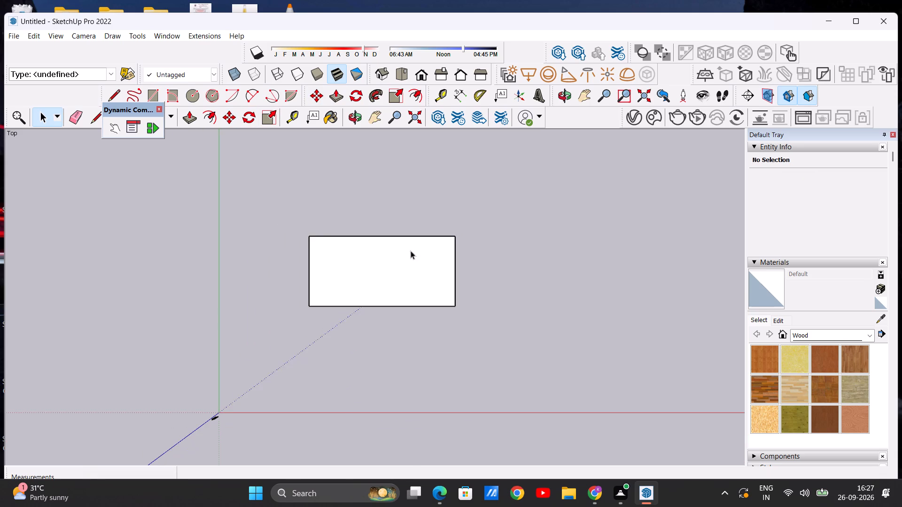
scroll(437, 248, up, 4)
scroll(422, 250, down, 3)
scroll(328, 245, up, 3)
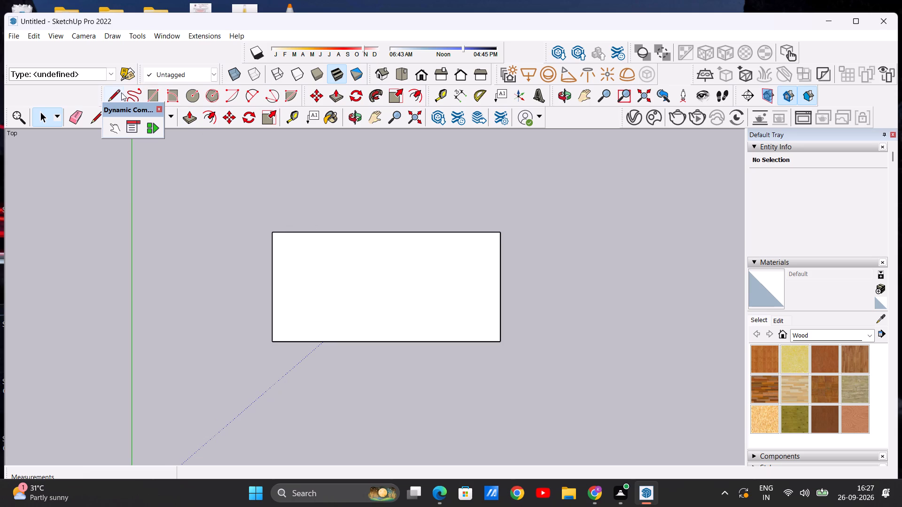
click(148, 87)
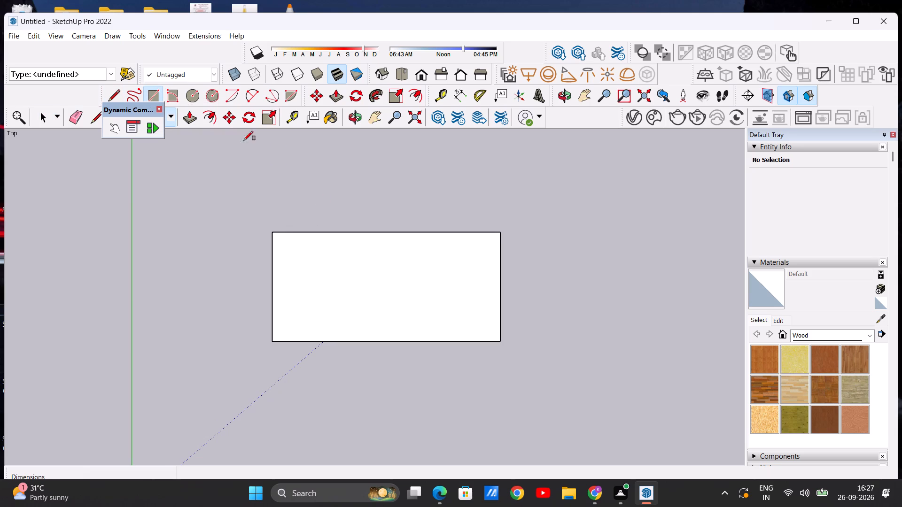
click(272, 231)
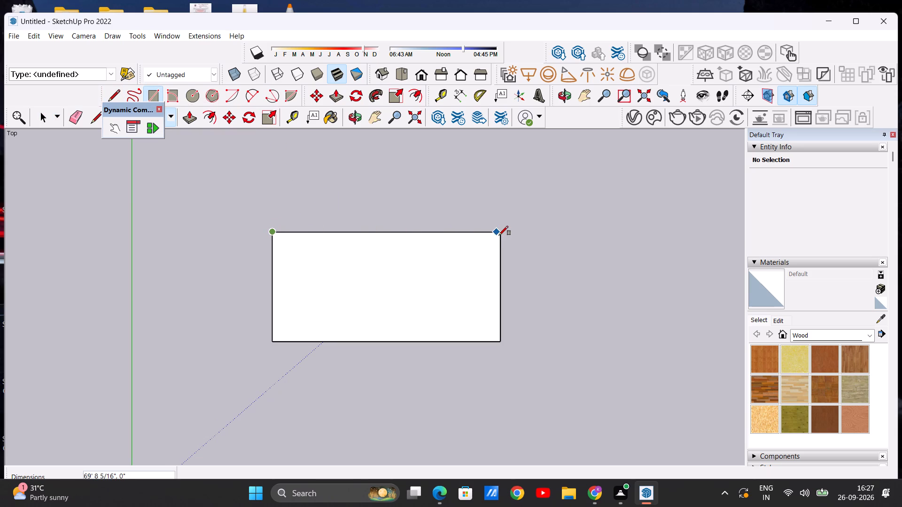
click(503, 234)
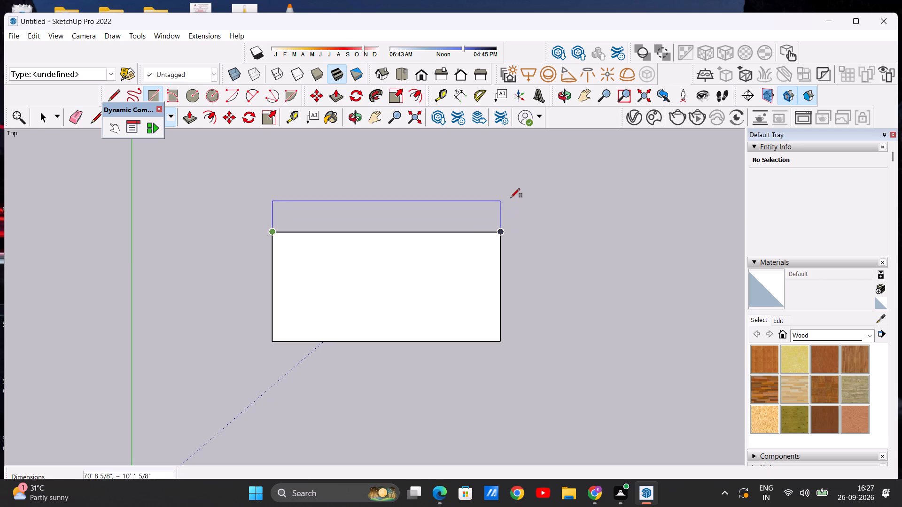
click(513, 142)
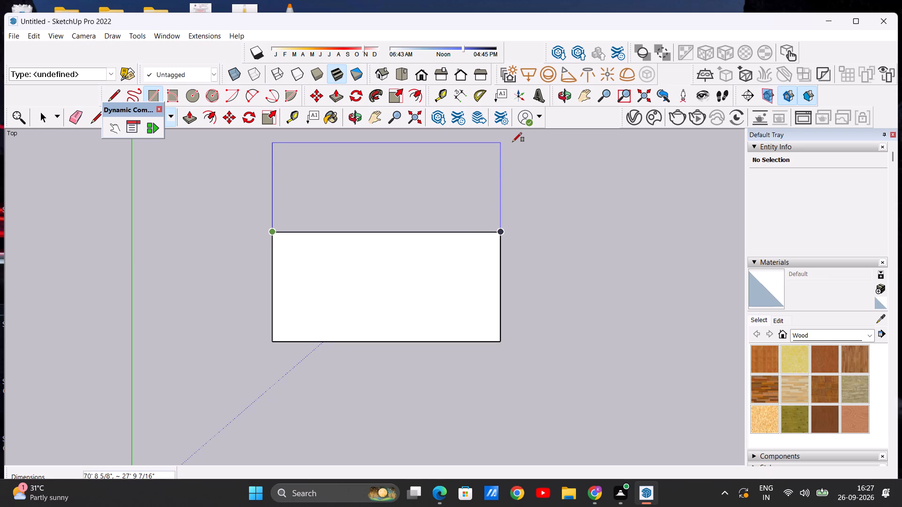
key(space)
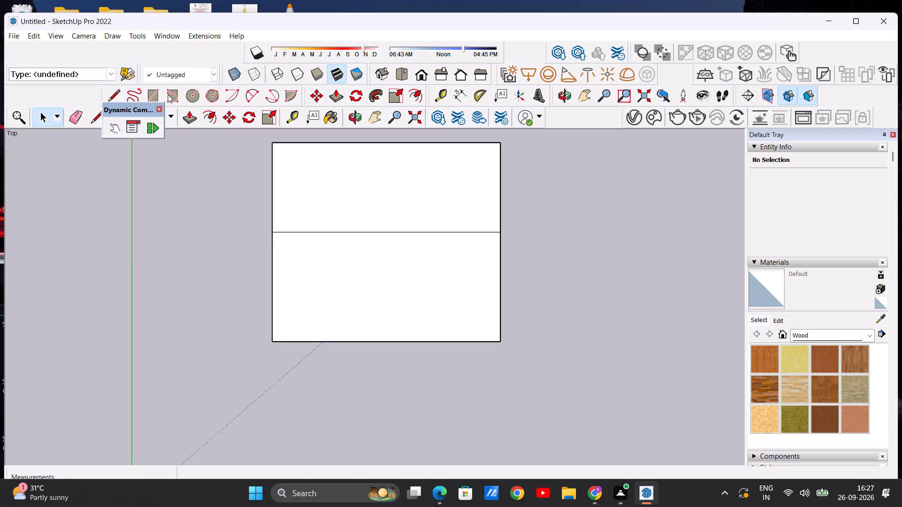
Erase the shared edge between the two rectangles to merge them into one face.
click(75, 112)
drag(378, 223, 380, 247)
key(space)
Examine the merged face from low and high viewing angles.
scroll(350, 210, down, 4)
middle_drag(404, 345, 396, 272)
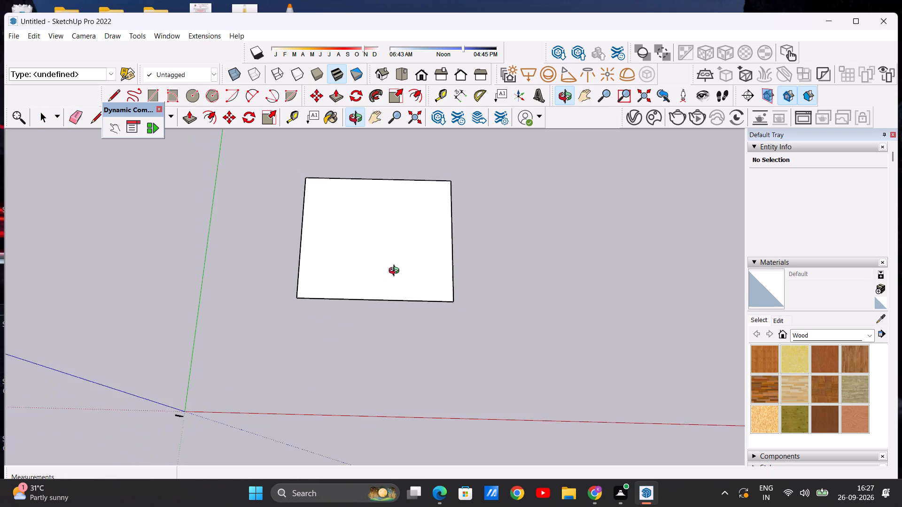
middle_drag(396, 272, 398, 226)
middle_drag(388, 375, 382, 231)
scroll(354, 282, down, 1)
scroll(332, 303, up, 7)
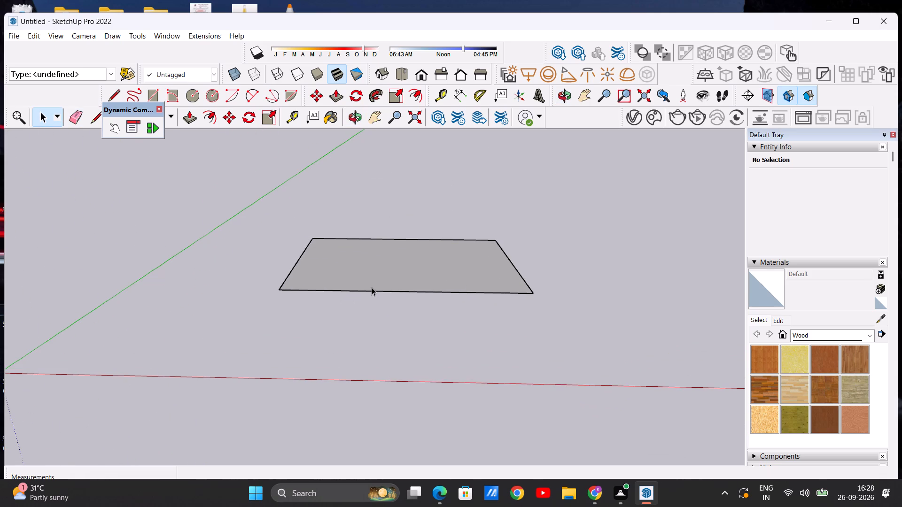
middle_drag(380, 286, 364, 395)
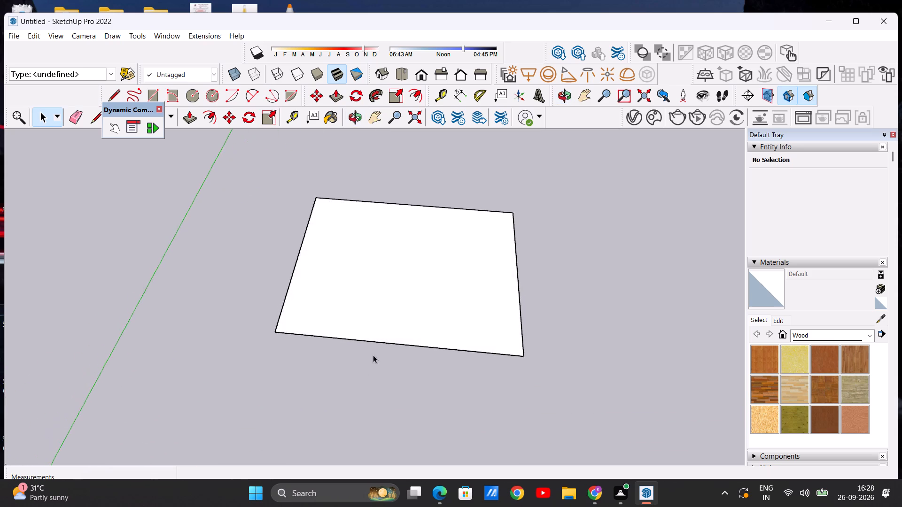
scroll(376, 355, down, 8)
scroll(376, 349, up, 1)
middle_drag(378, 352, 384, 442)
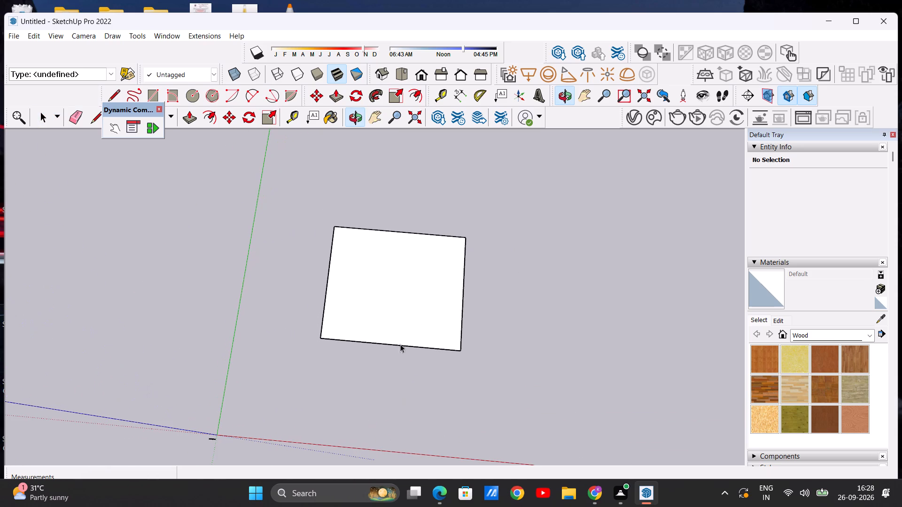
middle_drag(397, 331, 413, 358)
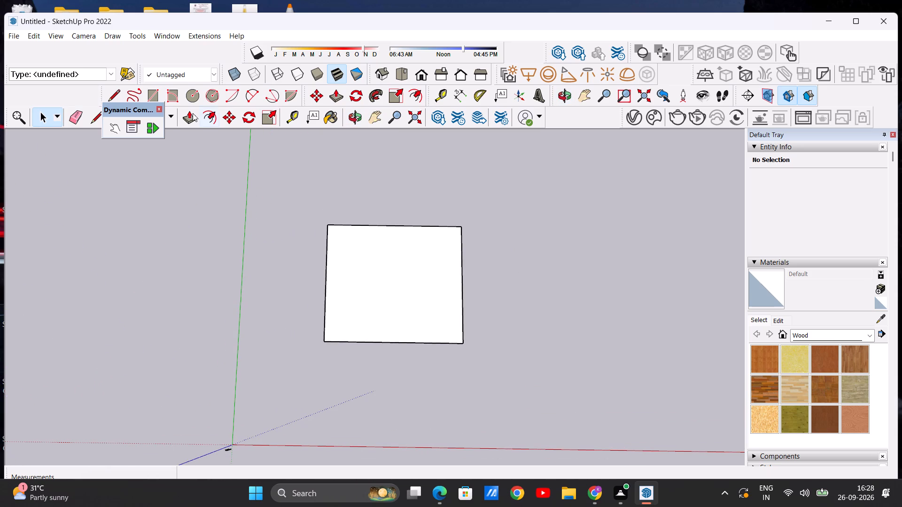
Draw a rectangle about 38' wide against the merged face's side edge farthest from the green axis, matching that edge's full length.
click(145, 89)
scroll(496, 260, up, 6)
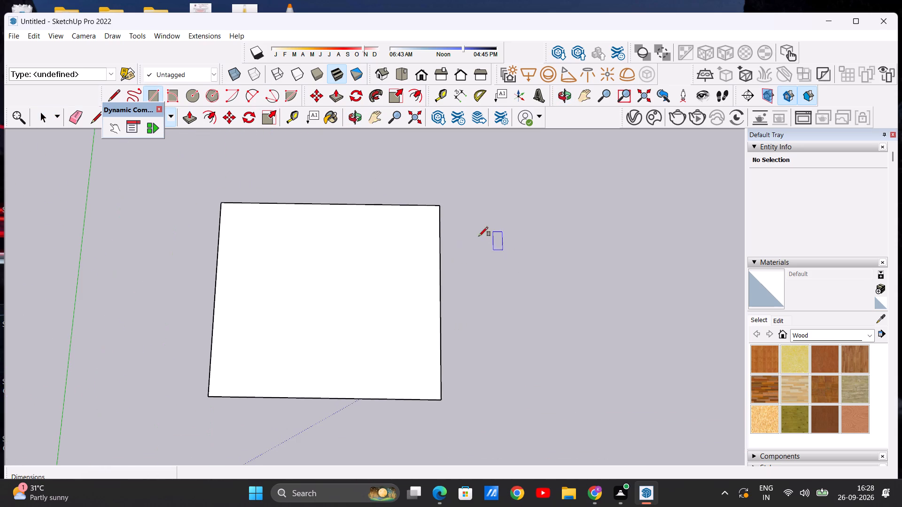
click(437, 207)
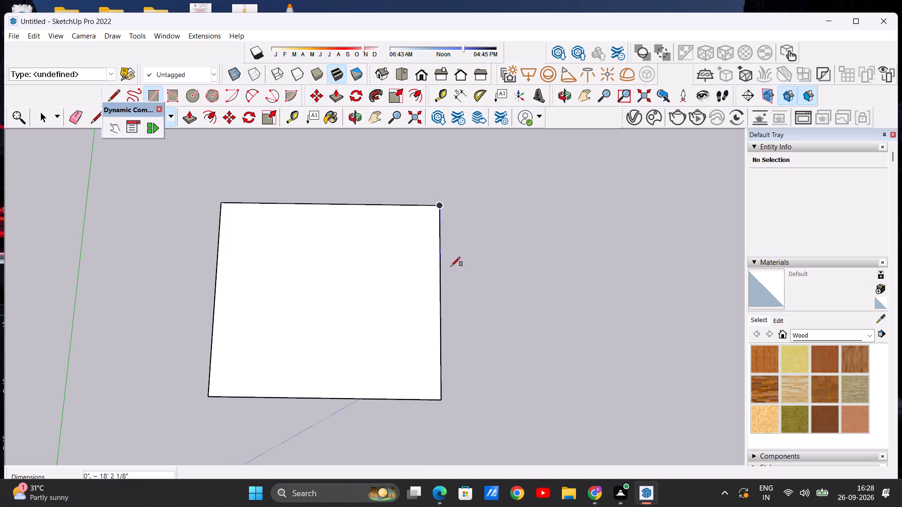
click(443, 399)
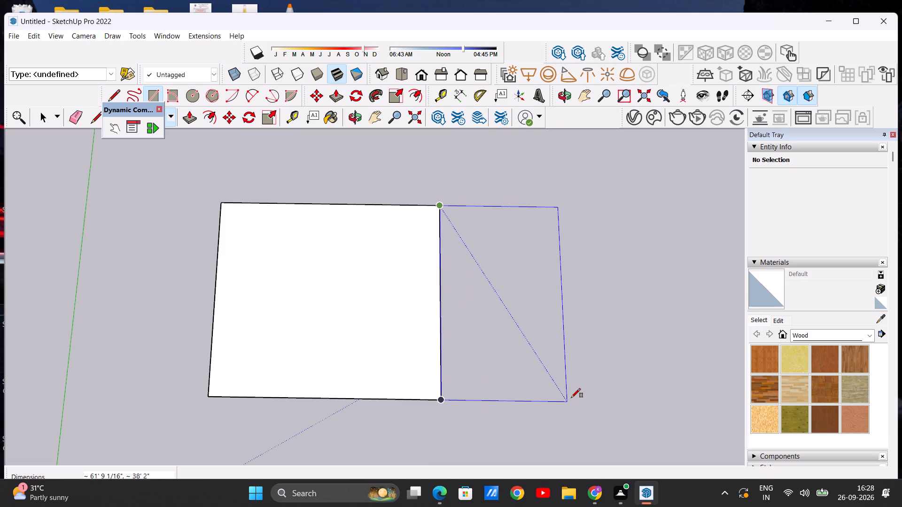
click(571, 398)
key(space)
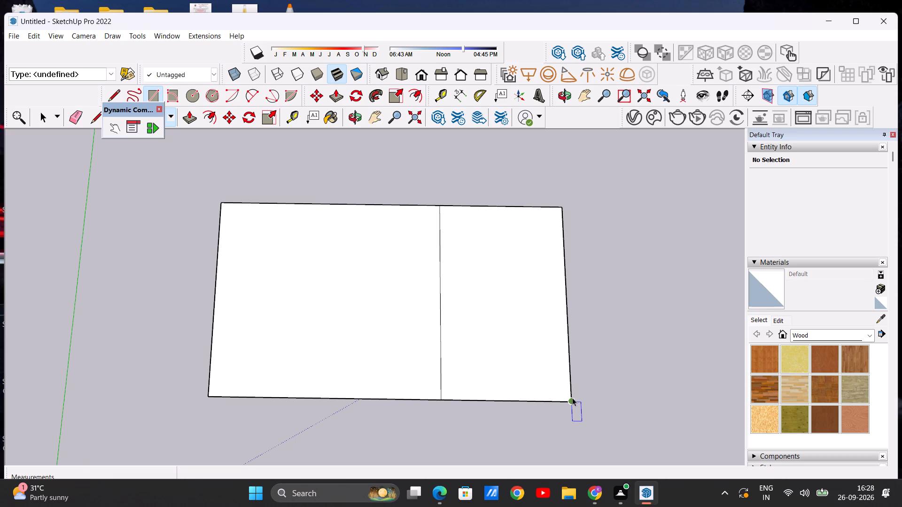
Erase the dividing edge between the added rectangle and the larger face to form one continuous face.
scroll(441, 413, up, 13)
scroll(466, 387, down, 18)
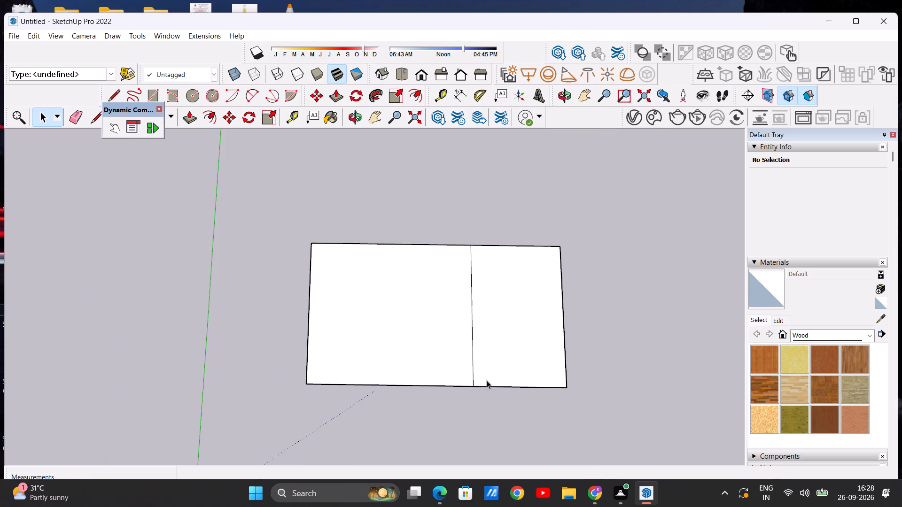
scroll(486, 373, up, 5)
click(82, 114)
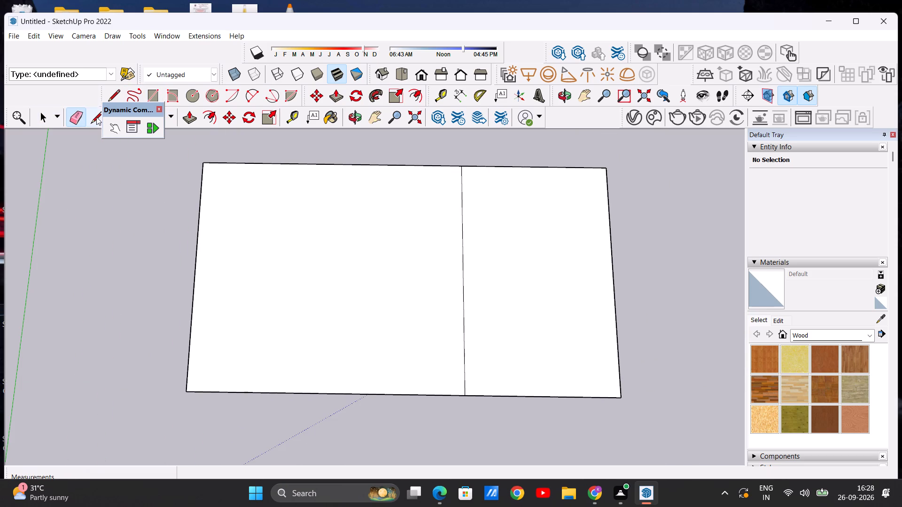
drag(439, 243, 476, 244)
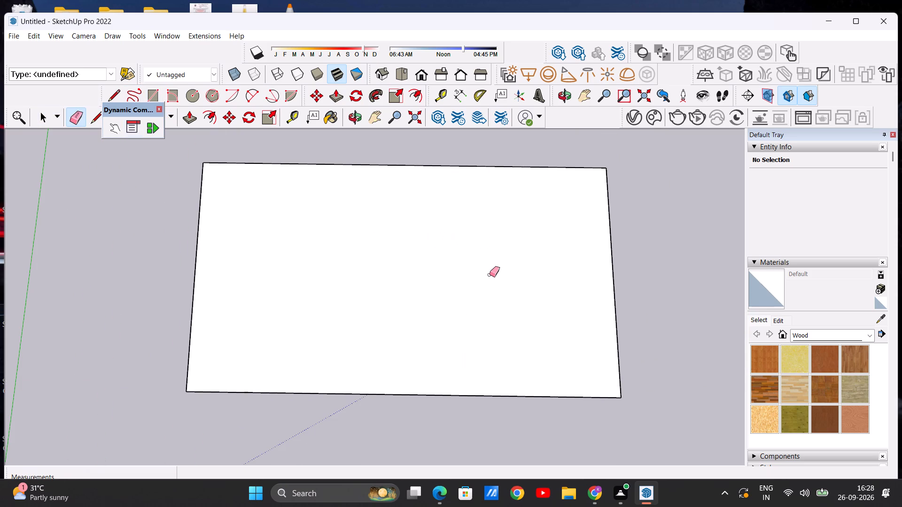
key(space)
Offset the merged face's outline inward by about 3' 9".
scroll(416, 260, down, 9)
scroll(394, 263, up, 5)
scroll(387, 267, down, 5)
scroll(399, 256, up, 2)
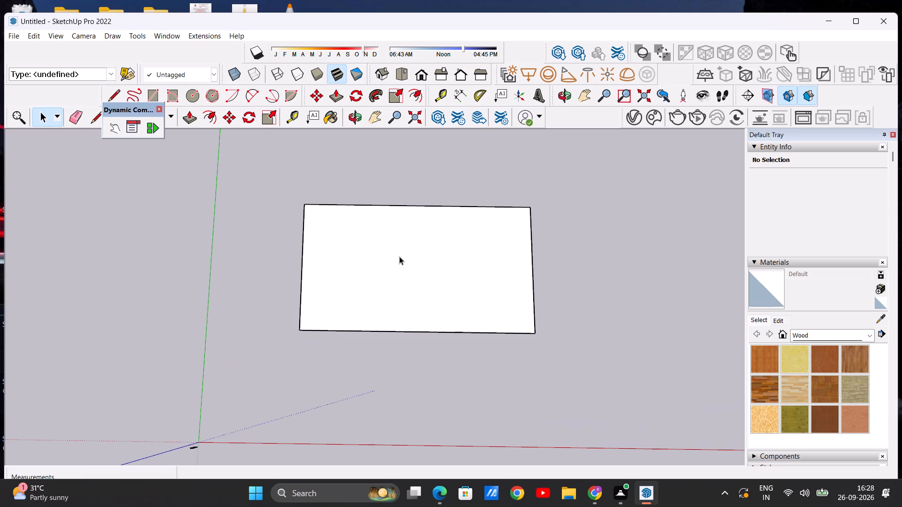
click(206, 110)
scroll(319, 186, up, 3)
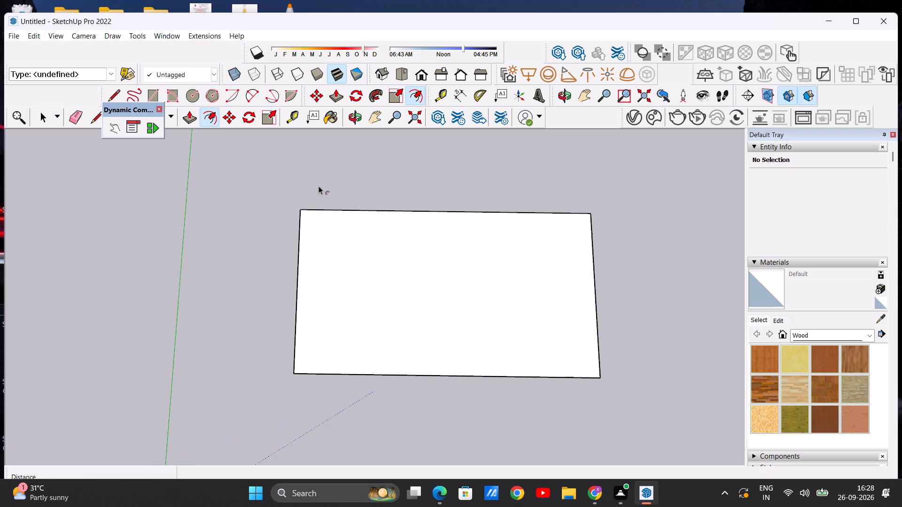
click(340, 221)
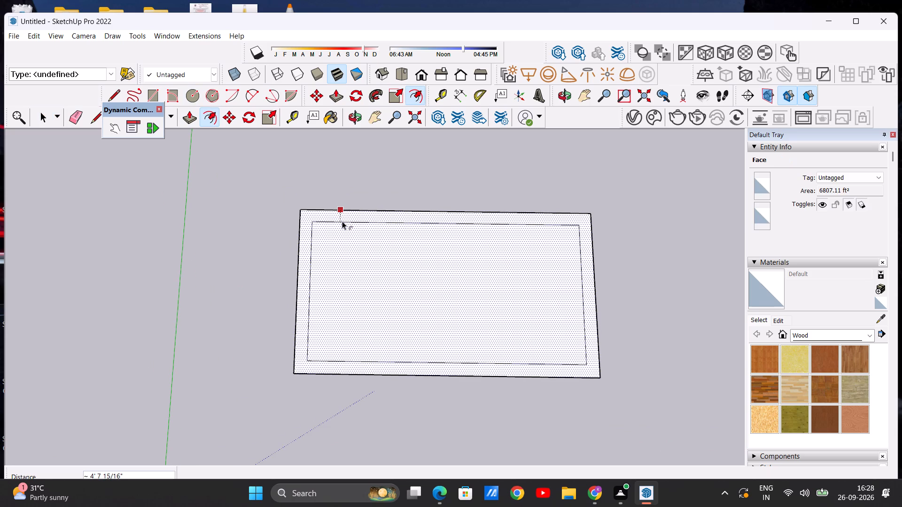
click(342, 220)
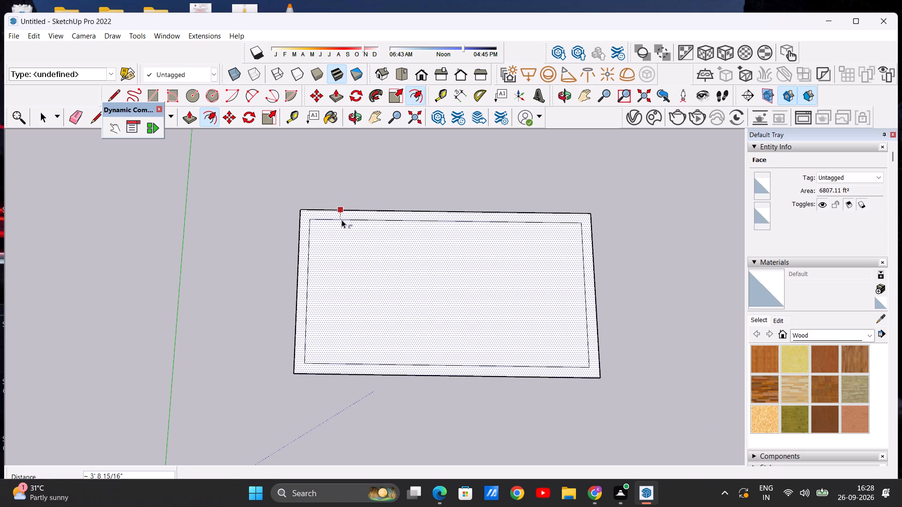
key(space)
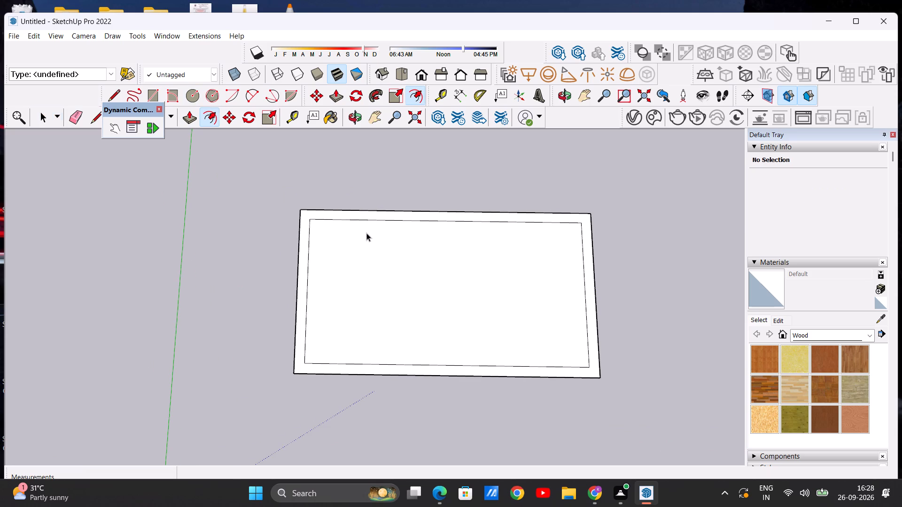
Draw a line about 106' 6" long parallel to the red axis, from the outer edge nearest the green axis to the opposite inner offset edge.
scroll(366, 233, down, 3)
scroll(417, 301, up, 1)
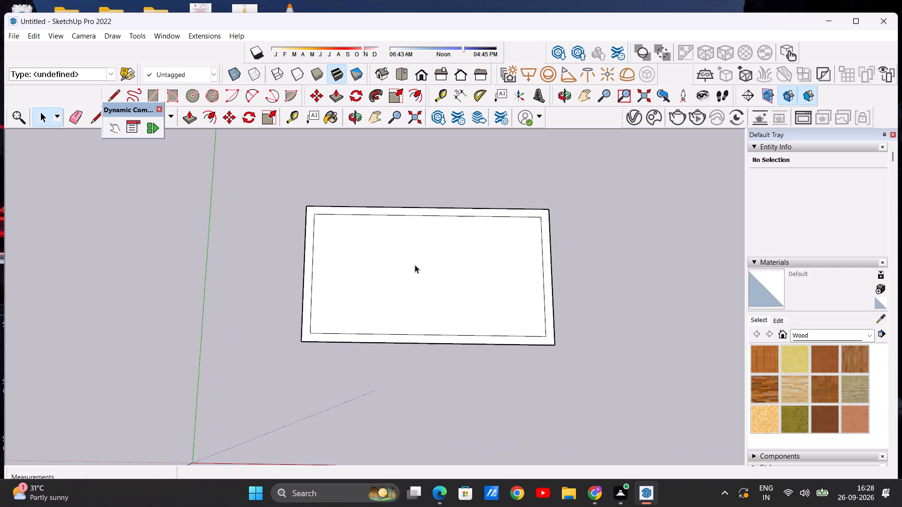
scroll(440, 188, up, 6)
scroll(451, 295, down, 12)
scroll(433, 292, up, 5)
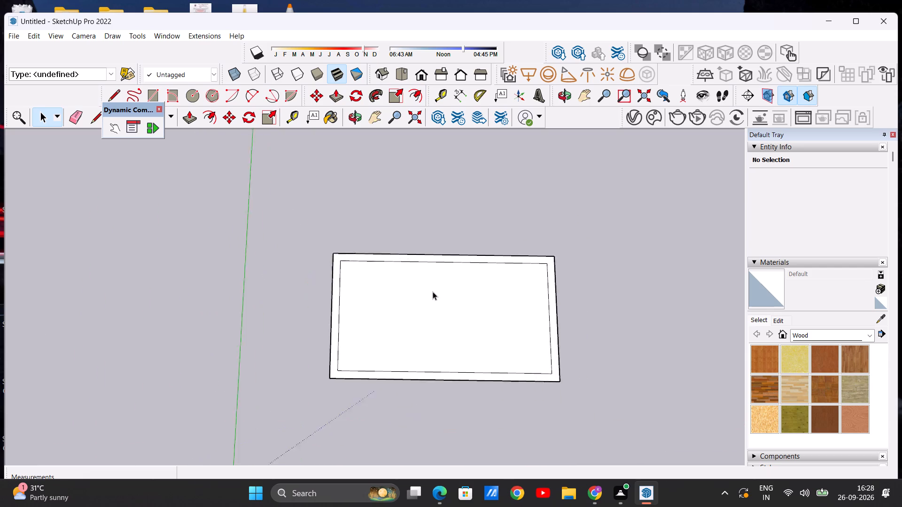
scroll(433, 292, up, 2)
scroll(433, 282, down, 6)
scroll(449, 318, up, 7)
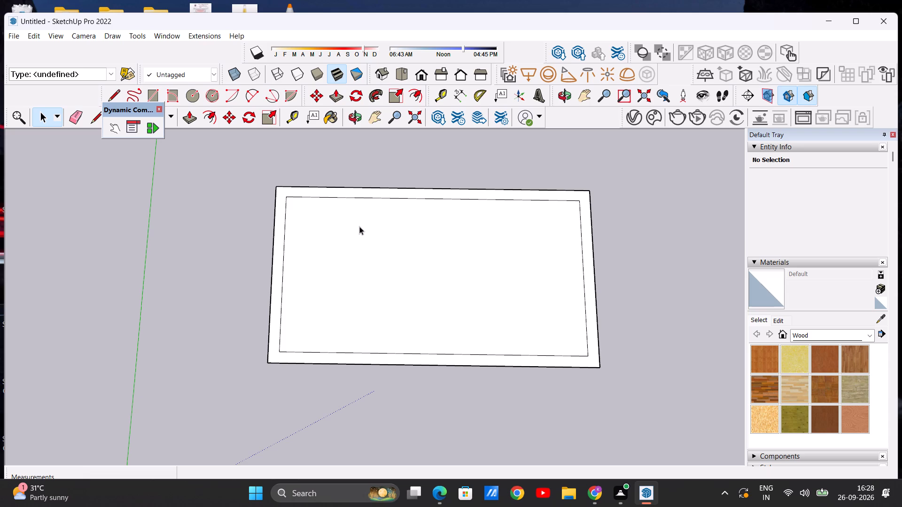
click(116, 95)
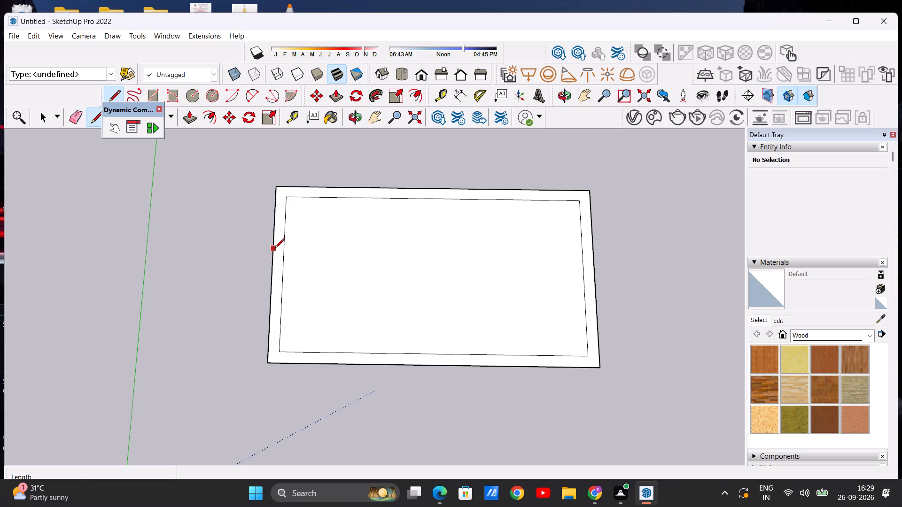
click(275, 249)
click(584, 255)
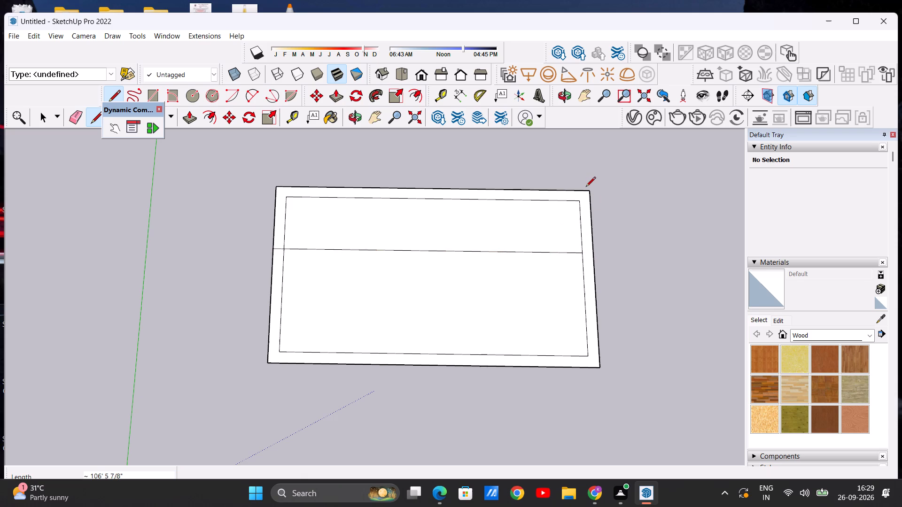
Draw two lines about 3' 9" long from the inner outline's corner farthest from both axes, each meeting an adjacent outer edge.
scroll(579, 190, up, 5)
scroll(579, 192, down, 2)
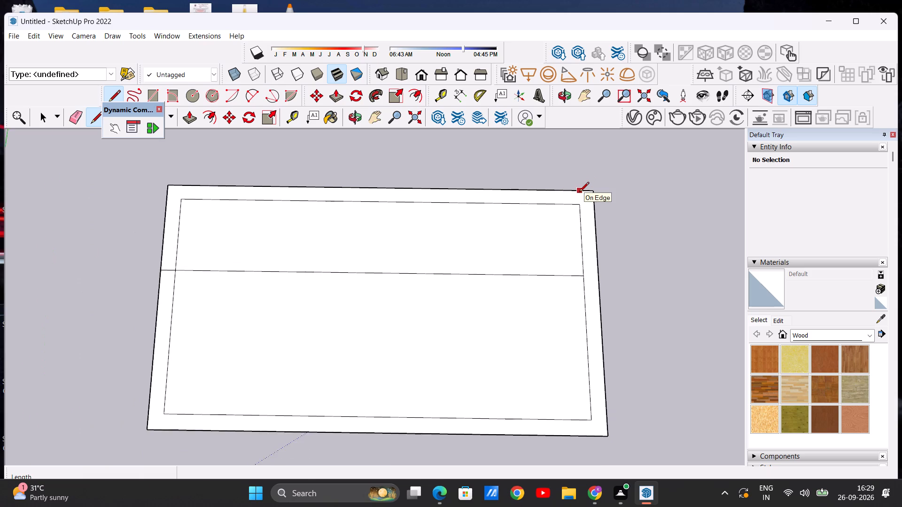
scroll(579, 192, down, 2)
scroll(583, 197, up, 5)
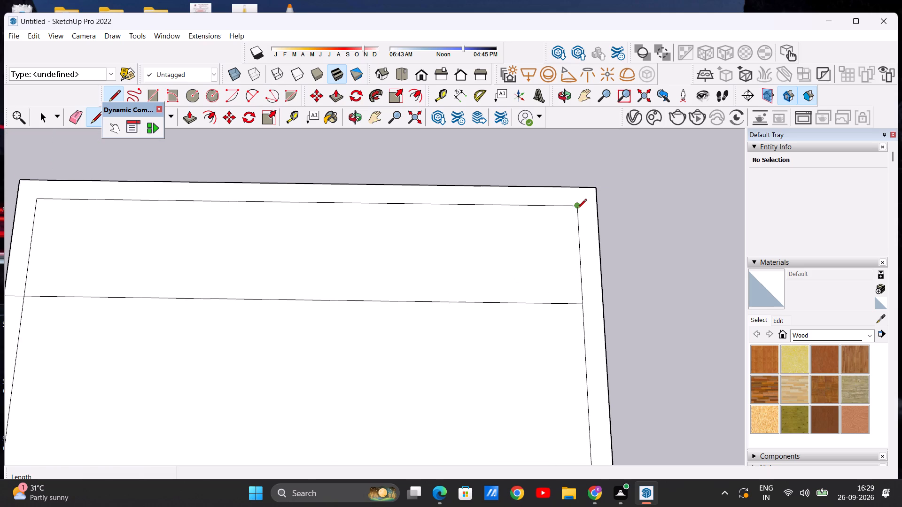
click(577, 209)
click(575, 188)
click(577, 205)
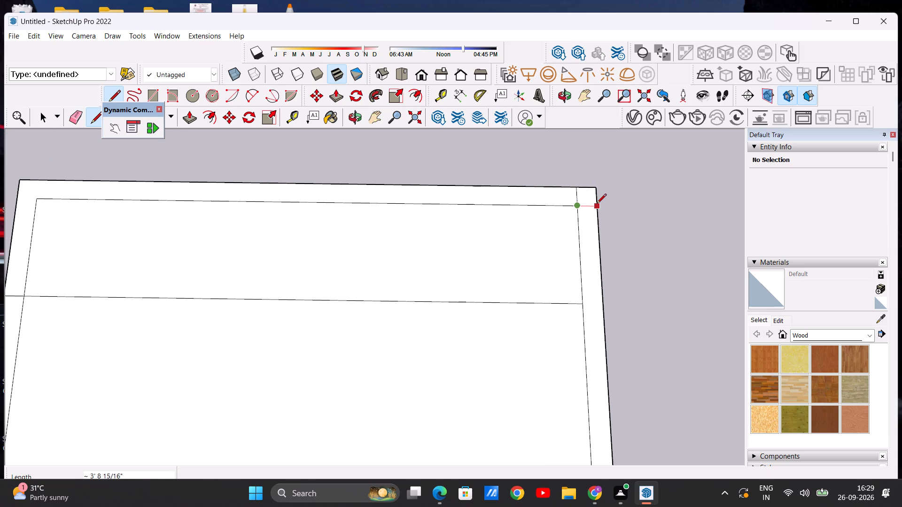
click(597, 204)
key(space)
Draw a second line alongside the long dividing line, nearer the red axis, from the outer edge by the green axis to the opposite inner edge.
scroll(629, 158, down, 5)
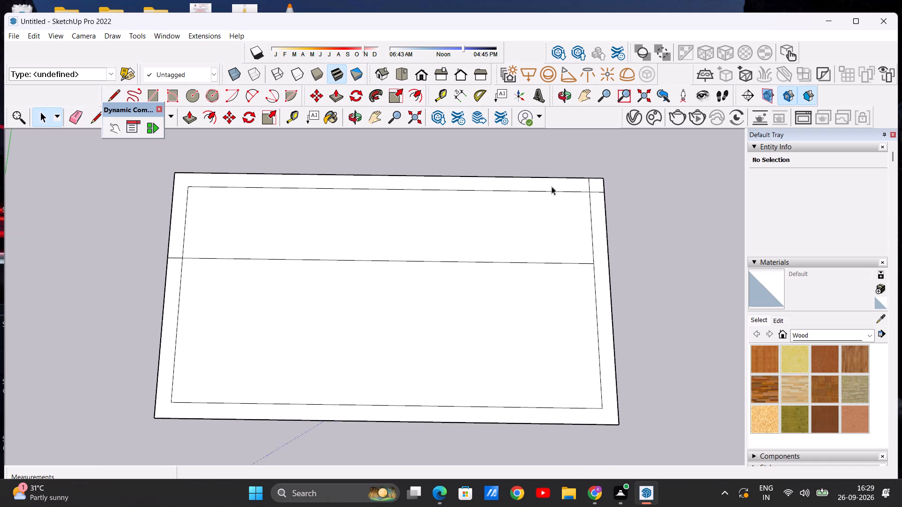
scroll(552, 186, down, 6)
scroll(350, 282, up, 2)
scroll(346, 282, down, 2)
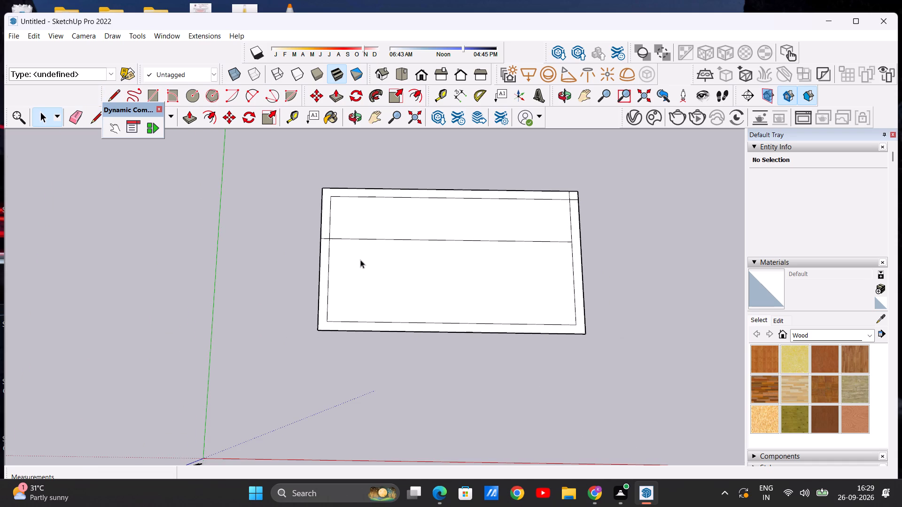
scroll(361, 259, down, 5)
scroll(418, 241, up, 8)
scroll(413, 246, down, 5)
scroll(361, 256, up, 6)
scroll(412, 259, down, 5)
scroll(340, 264, up, 5)
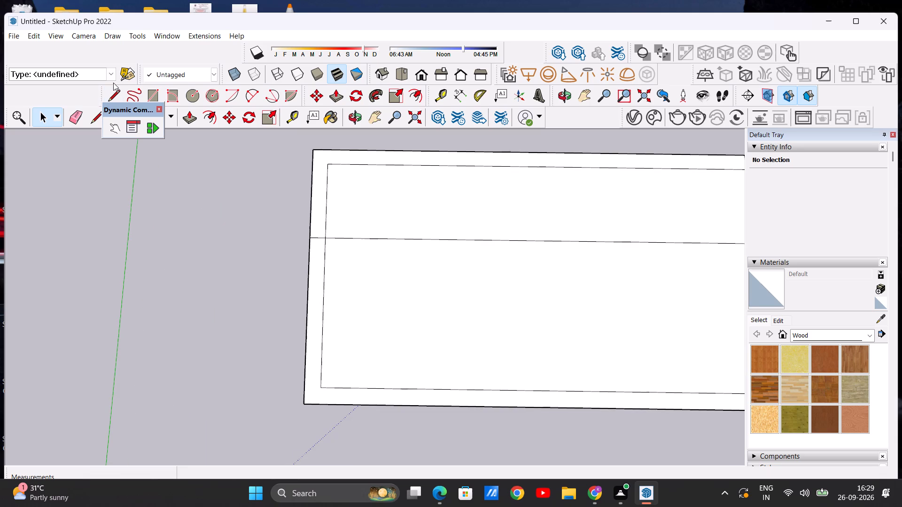
click(108, 98)
scroll(360, 275, up, 2)
scroll(357, 279, down, 4)
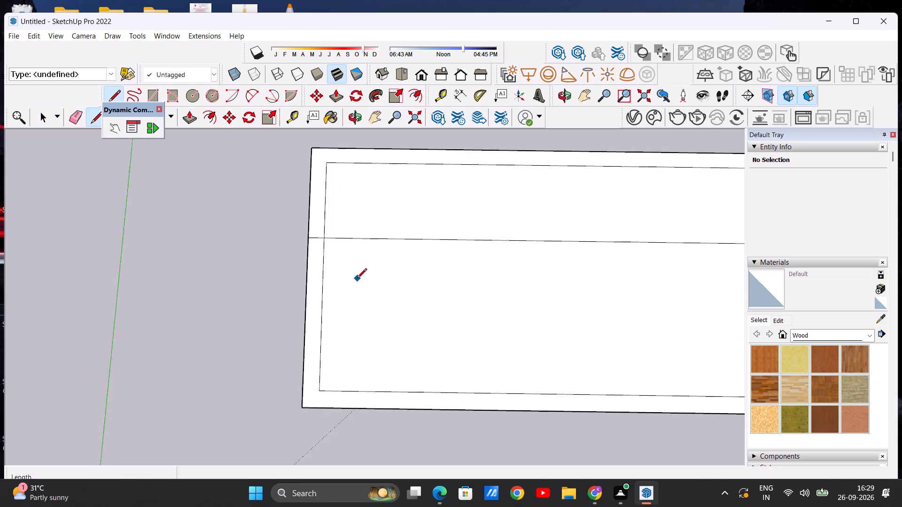
scroll(357, 279, down, 3)
scroll(323, 279, up, 5)
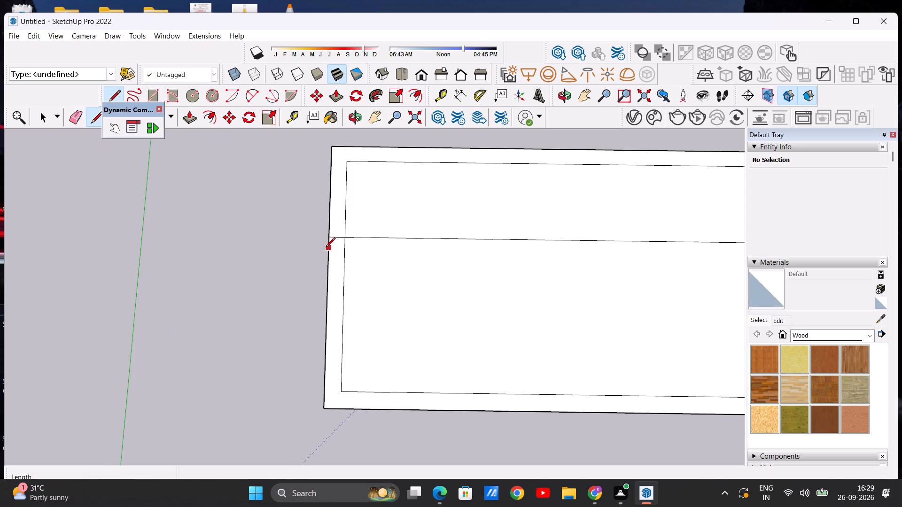
click(326, 253)
scroll(397, 271, down, 3)
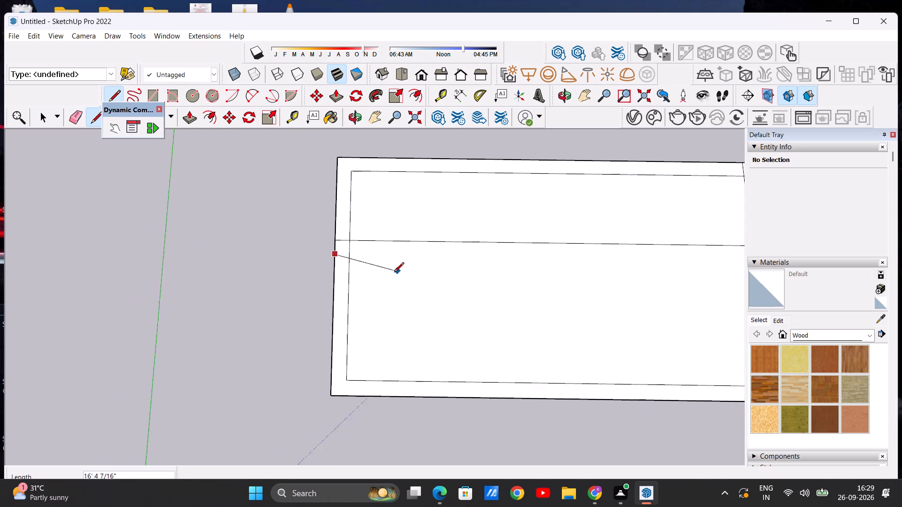
scroll(394, 273, down, 3)
scroll(624, 259, up, 9)
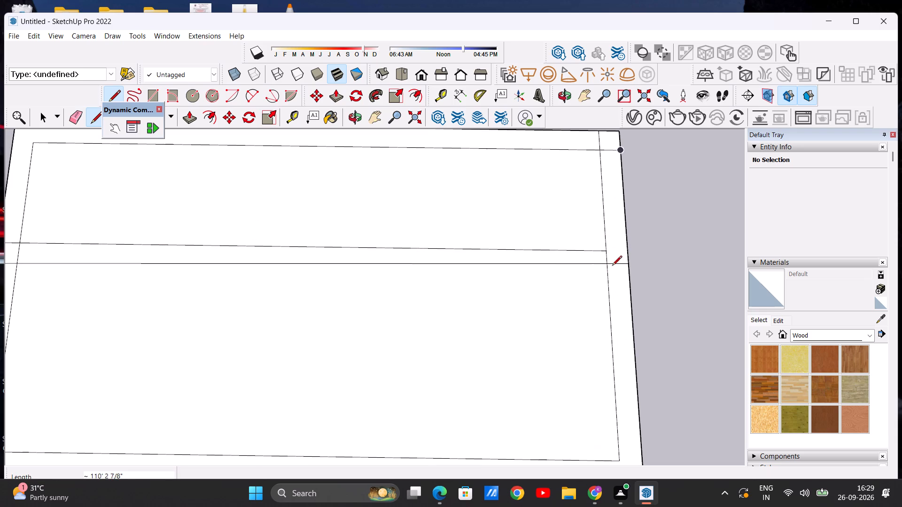
click(606, 273)
key(space)
Erase the first dividing line's stub in the border and the inner outline segment between both dividing lines, on the green-axis side.
scroll(553, 291, down, 7)
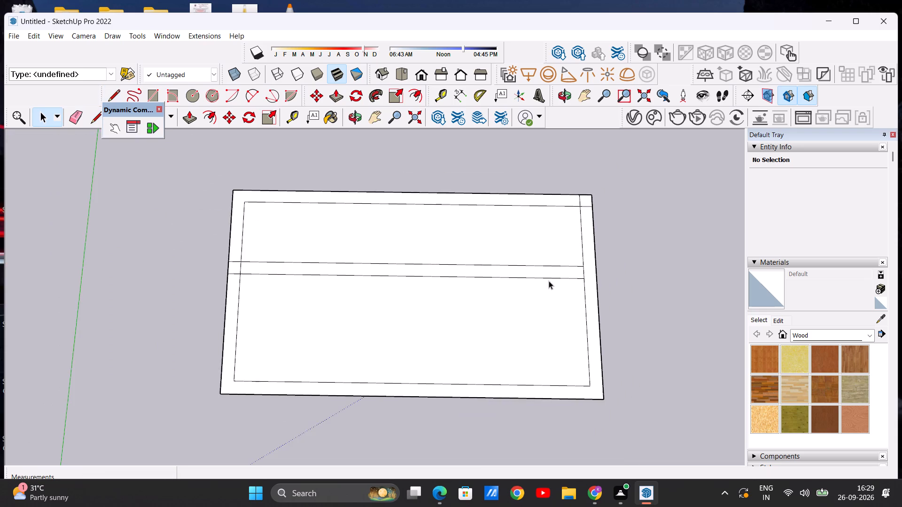
scroll(550, 277, down, 2)
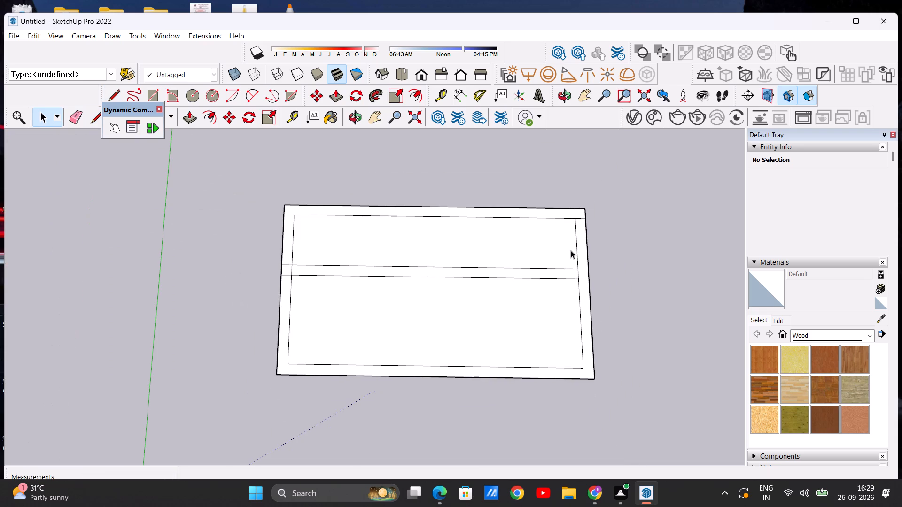
scroll(571, 250, down, 3)
scroll(504, 347, up, 3)
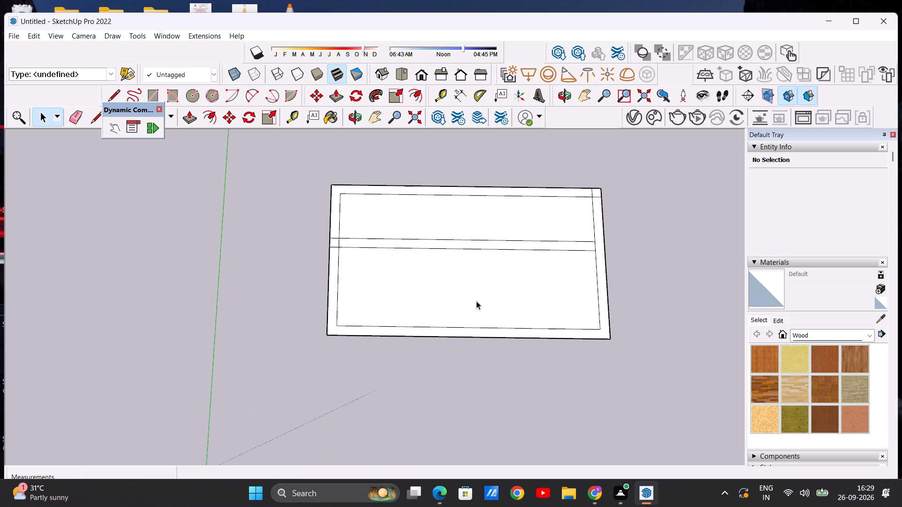
scroll(334, 229, up, 6)
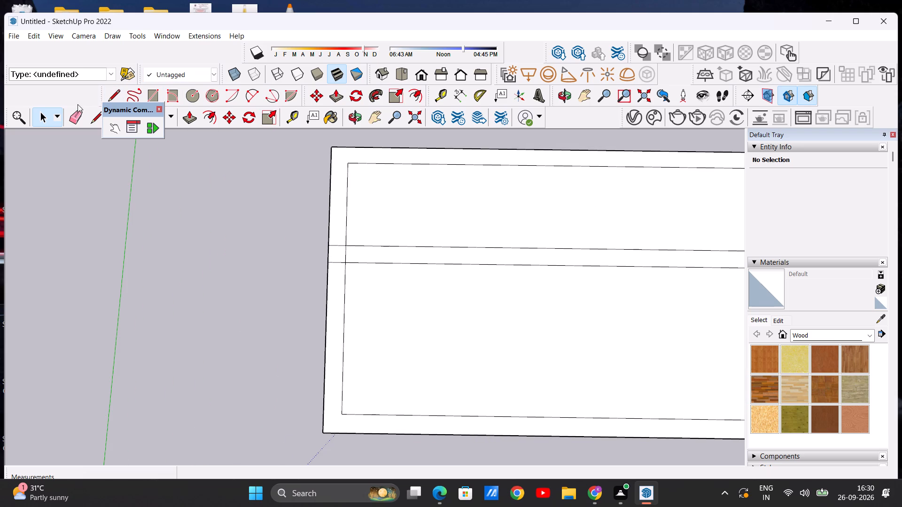
click(70, 112)
scroll(352, 256, up, 5)
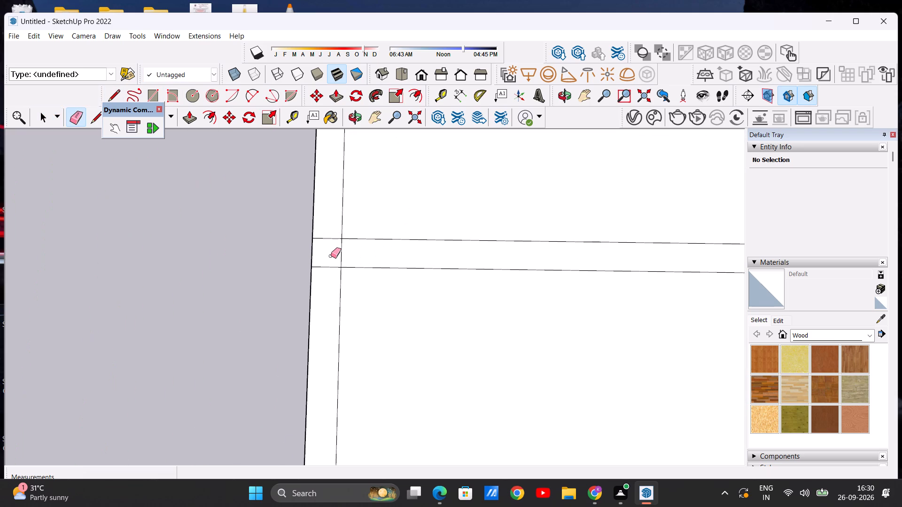
scroll(334, 256, up, 2)
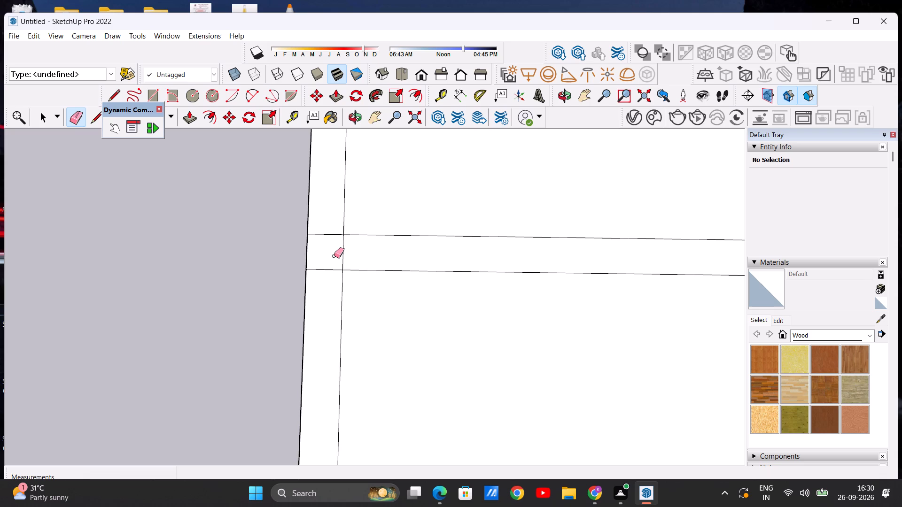
scroll(334, 256, down, 7)
scroll(345, 233, up, 6)
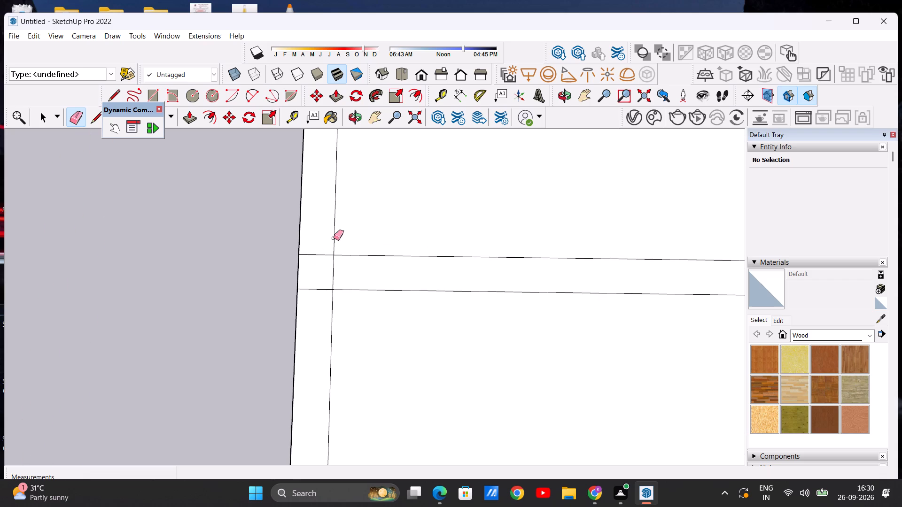
drag(319, 247, 337, 276)
key(space)
Draw a line about 22' 7" long parallel to the green axis, from the inner edge farthest from the red axis to the second dividing line.
scroll(319, 272, down, 13)
scroll(334, 245, up, 3)
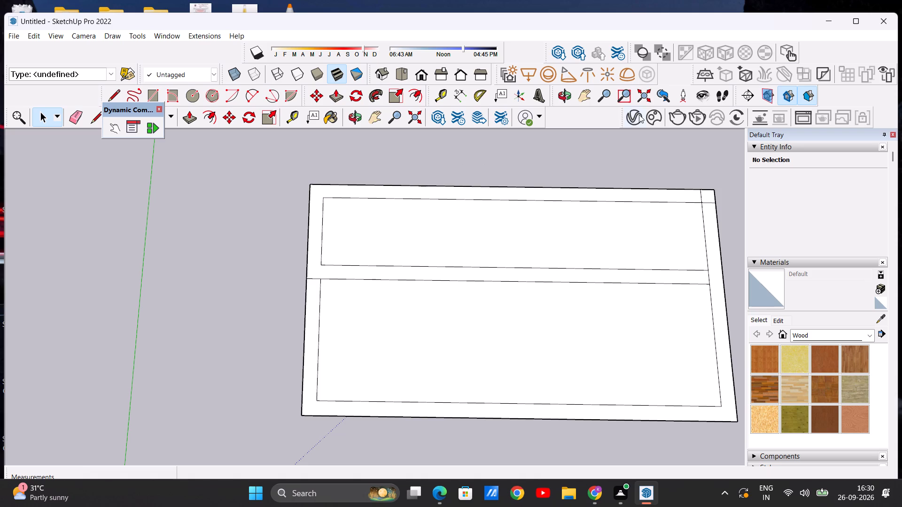
click(114, 93)
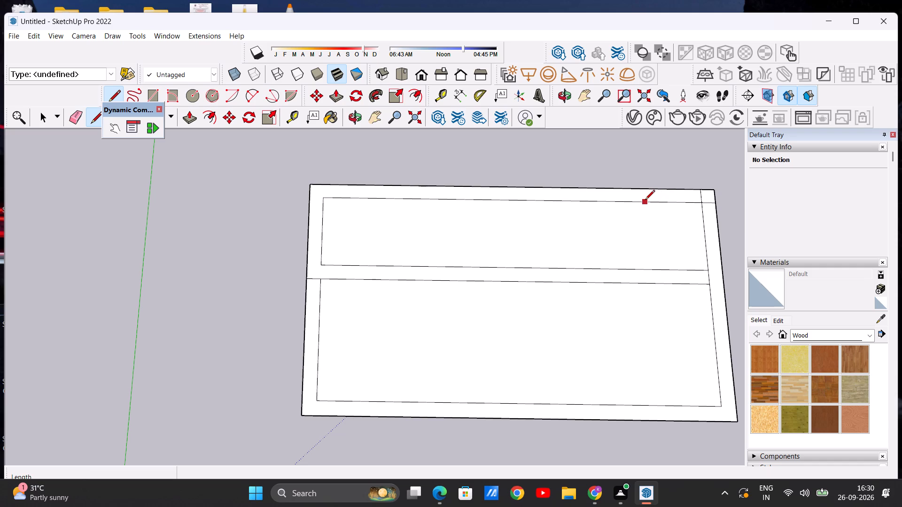
click(645, 200)
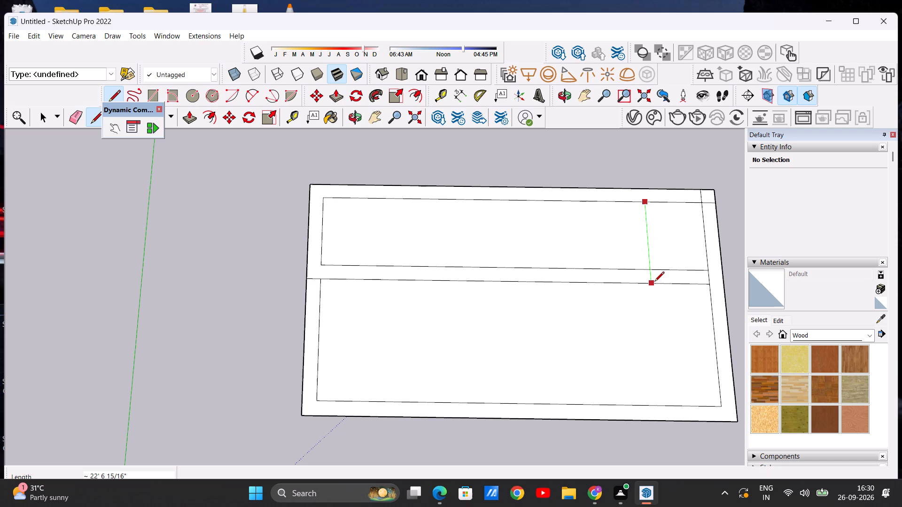
click(652, 283)
Draw a second line about 22' 7" long alongside the short cross line, farther from the green axis, down to the second dividing line.
click(658, 201)
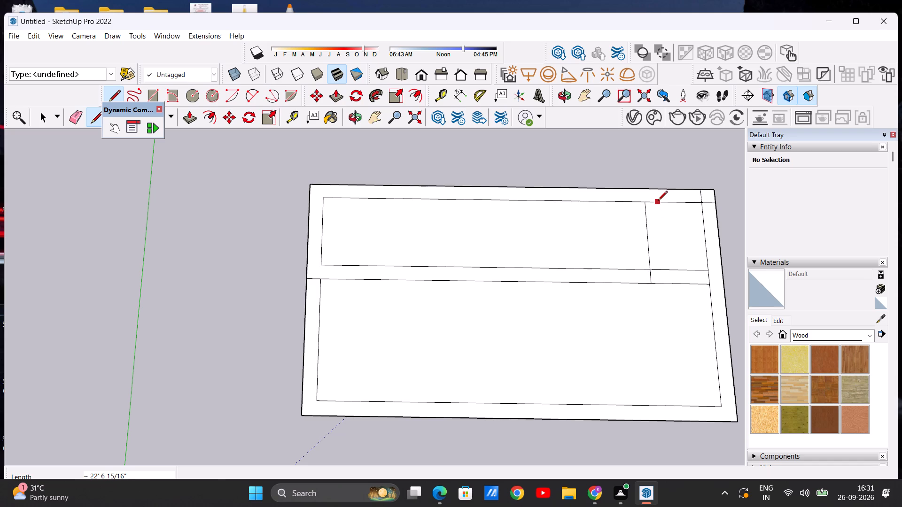
click(665, 284)
key(space)
Erase the first dividing line's segment between the paired cross lines and the first cross line's stub between both dividing lines.
scroll(631, 199, down, 4)
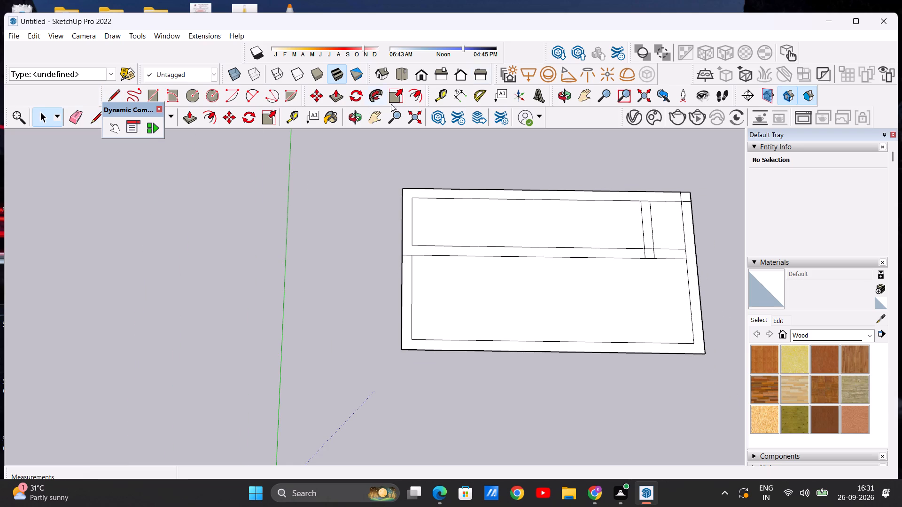
click(70, 109)
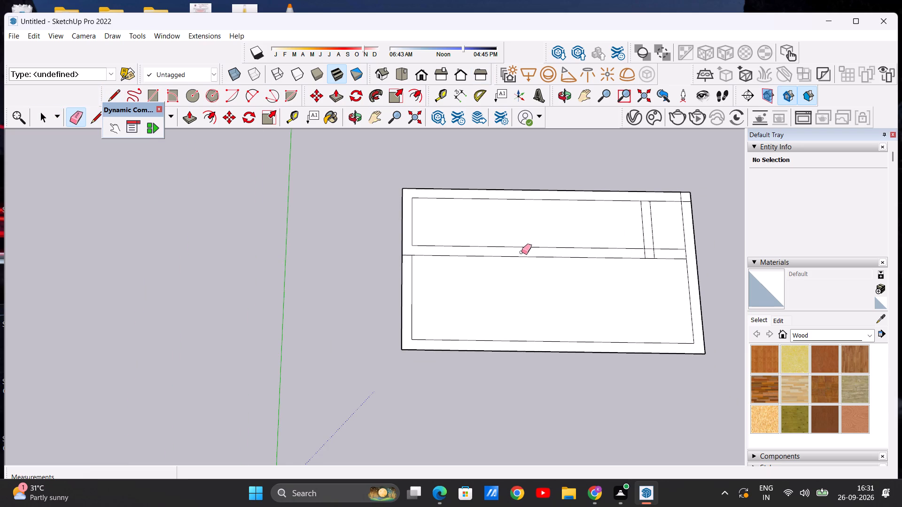
scroll(510, 251, down, 5)
scroll(617, 253, up, 7)
scroll(617, 253, down, 1)
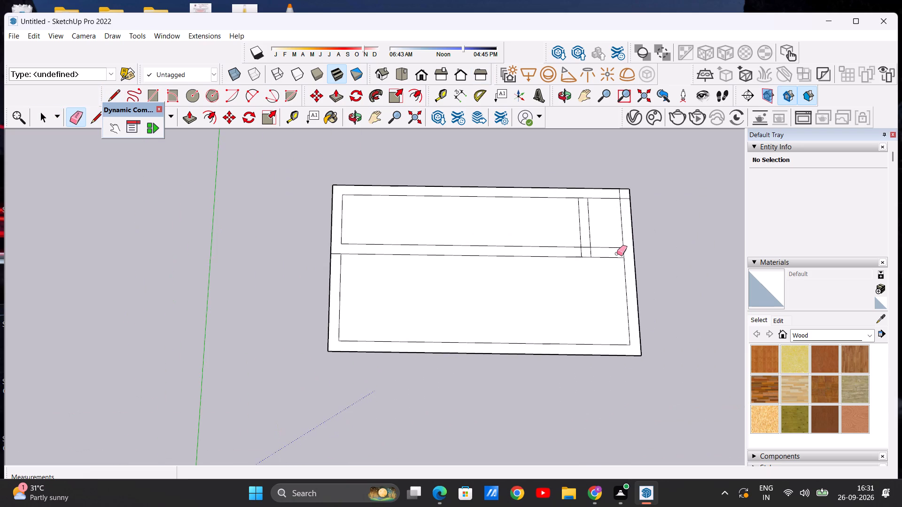
scroll(617, 253, down, 1)
scroll(599, 243, up, 7)
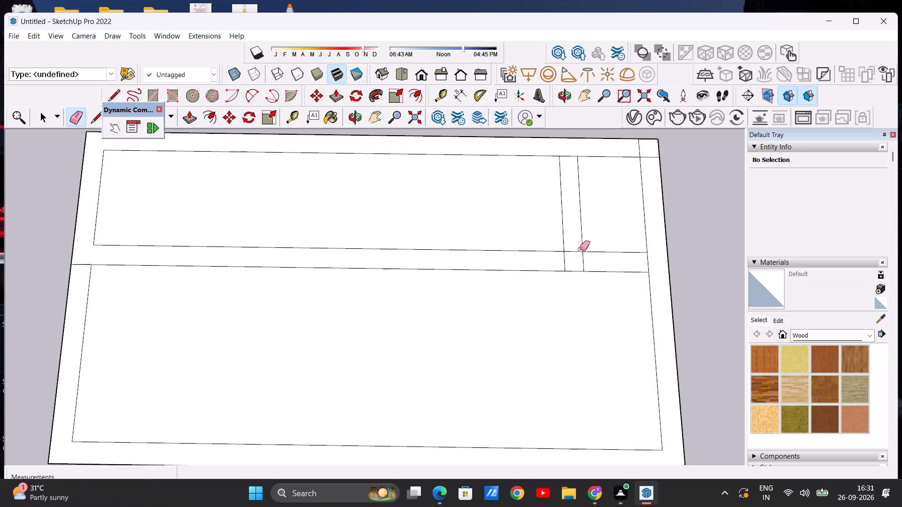
click(572, 250)
scroll(577, 250, down, 4)
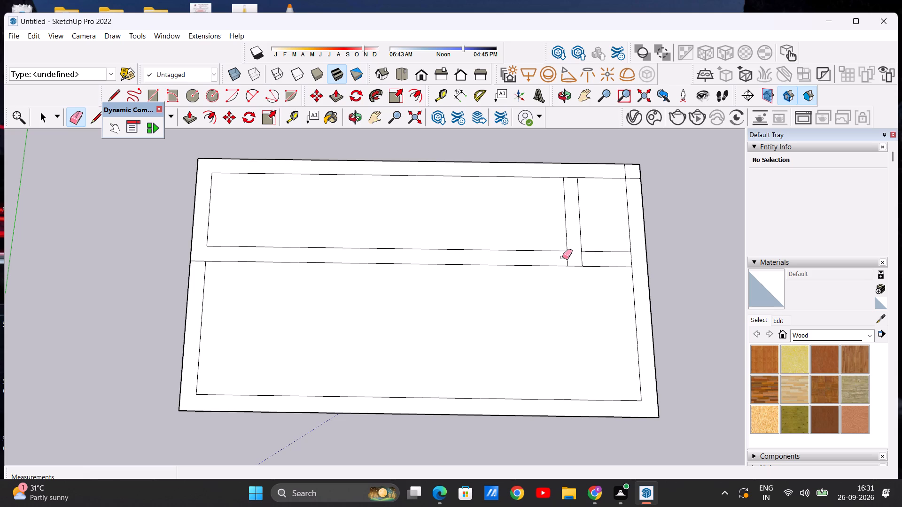
click(570, 256)
click(568, 254)
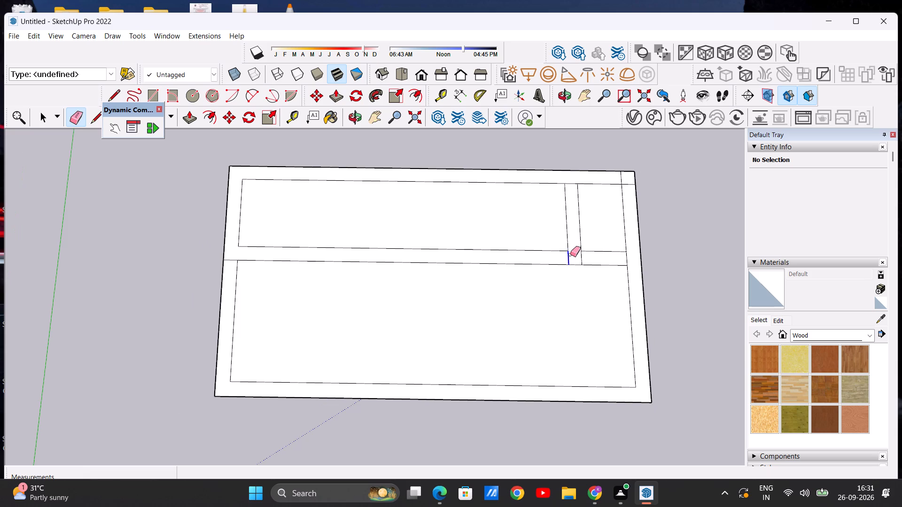
scroll(559, 250, down, 2)
scroll(565, 233, up, 3)
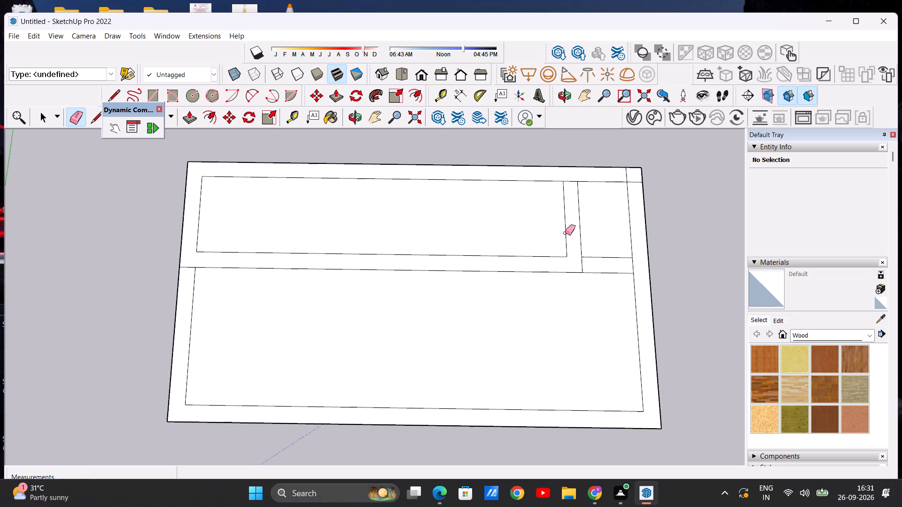
scroll(565, 233, down, 3)
scroll(572, 197, up, 6)
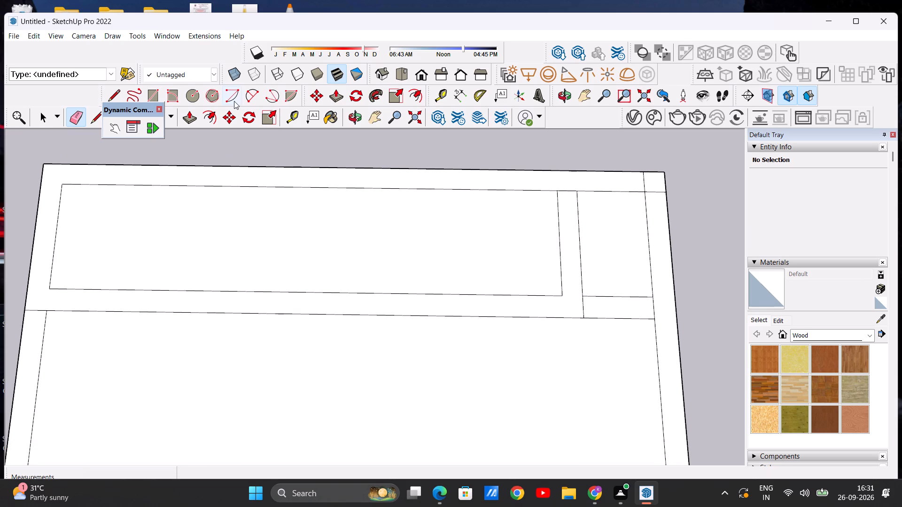
Draw a line about 3' 9" long from the second cross line's end on the inner outline to the outer edge farthest from the red axis.
key(l)
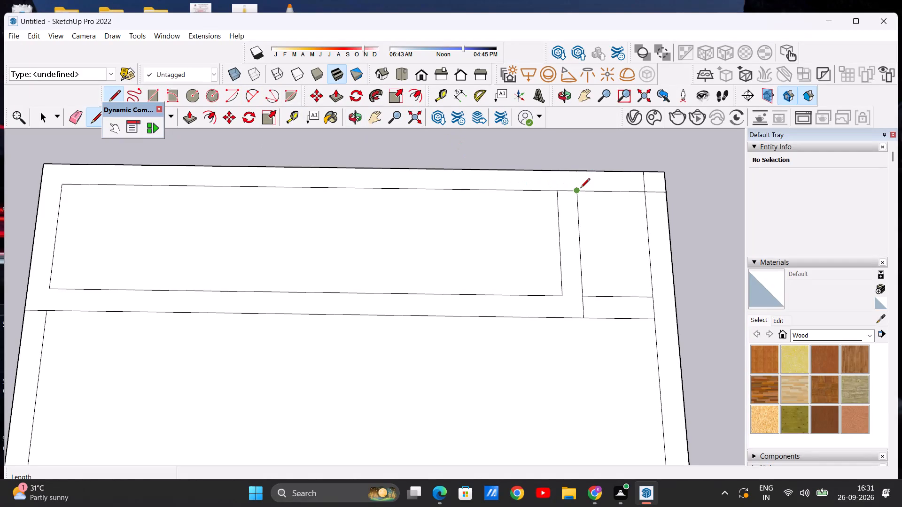
click(580, 189)
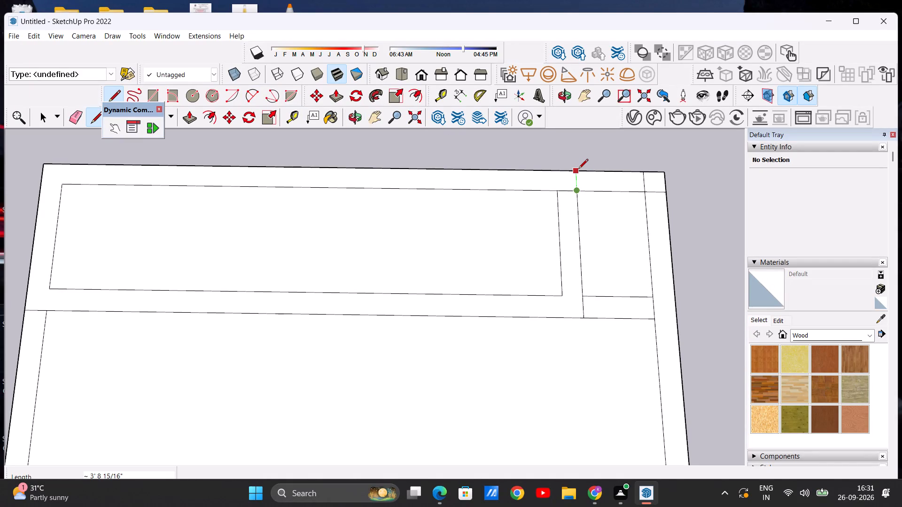
click(578, 169)
key(space)
Erase the inner outline segment between the paired cross lines, along the edge farthest from the red axis.
scroll(579, 191, down, 5)
scroll(572, 196, up, 4)
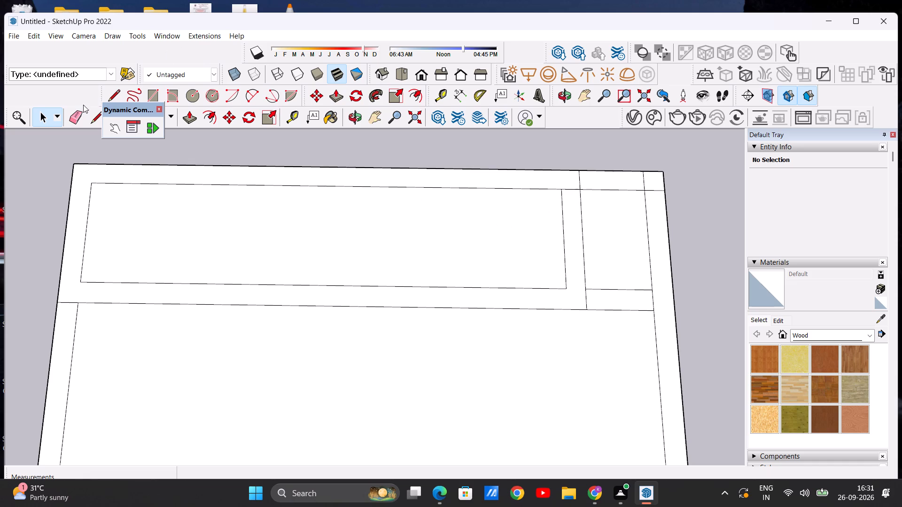
click(76, 114)
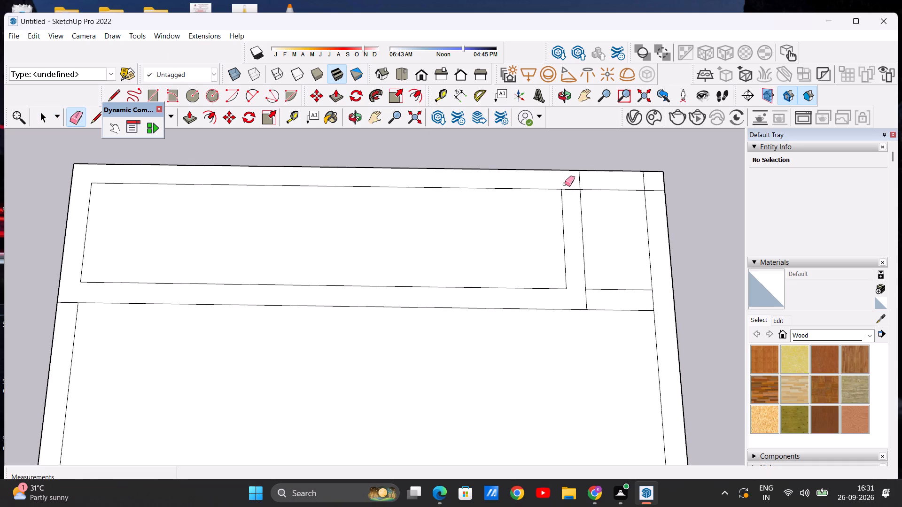
drag(568, 185, 572, 203)
scroll(581, 189, down, 10)
scroll(389, 239, up, 4)
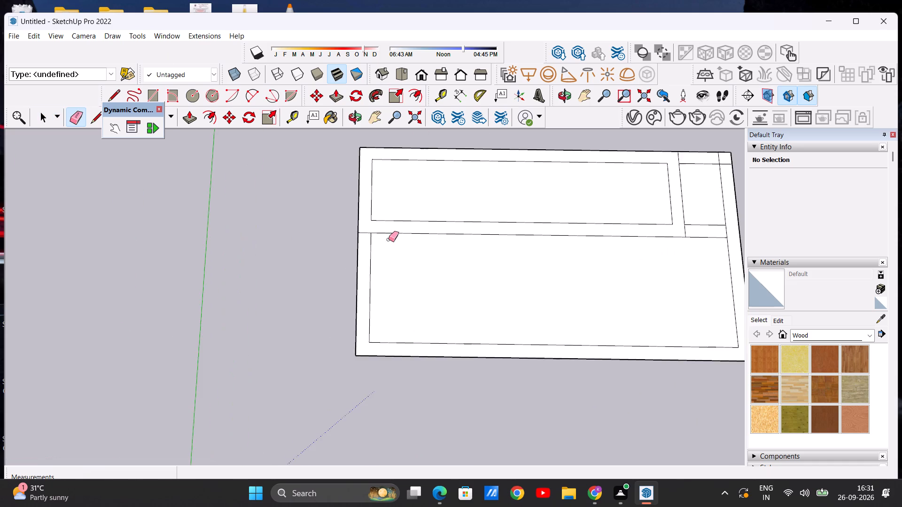
scroll(400, 236, down, 3)
key(space)
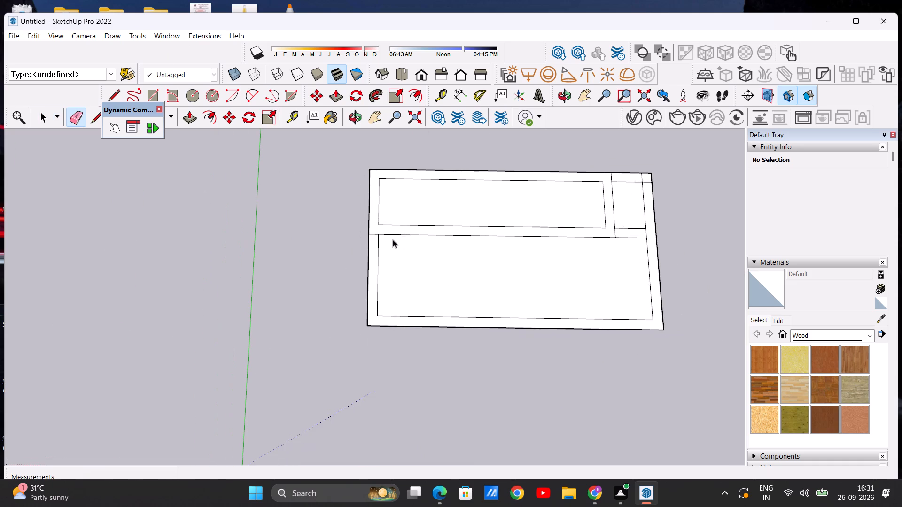
Push/Pull the wall border around the long narrow room upward by about 31'.
scroll(497, 190, down, 3)
middle_drag(478, 250, 495, 223)
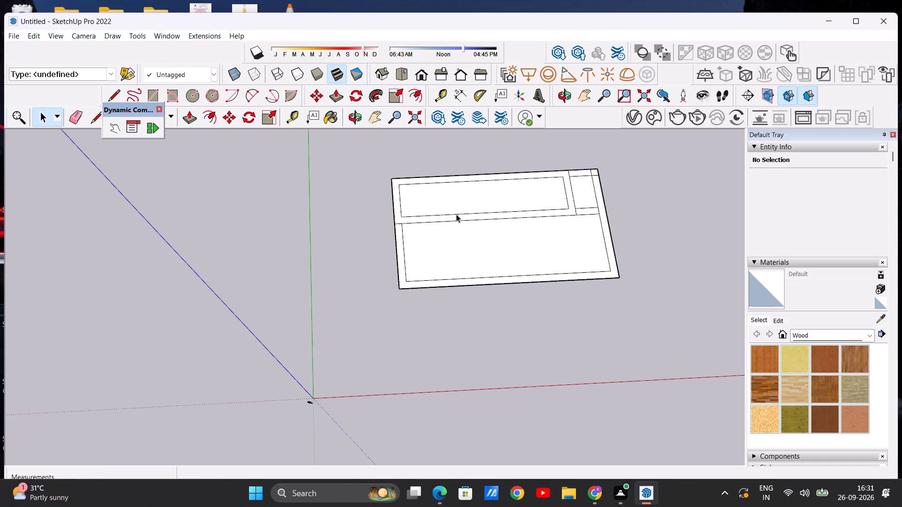
scroll(455, 213, up, 4)
middle_drag(477, 262, 452, 271)
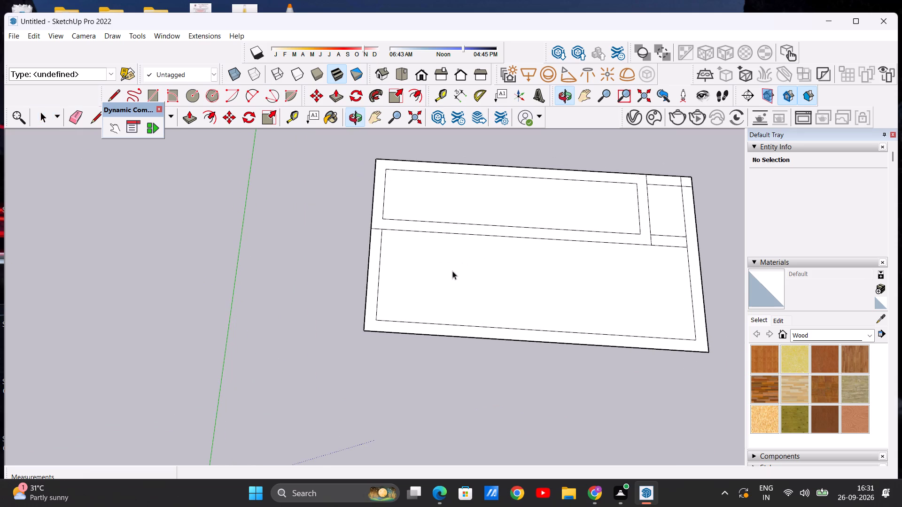
scroll(430, 249, up, 2)
scroll(430, 249, down, 3)
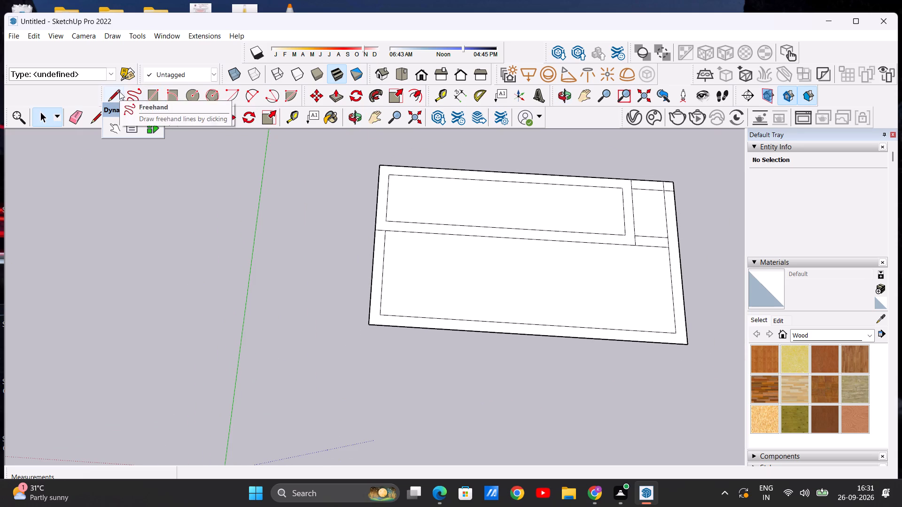
click(184, 117)
scroll(362, 229, up, 2)
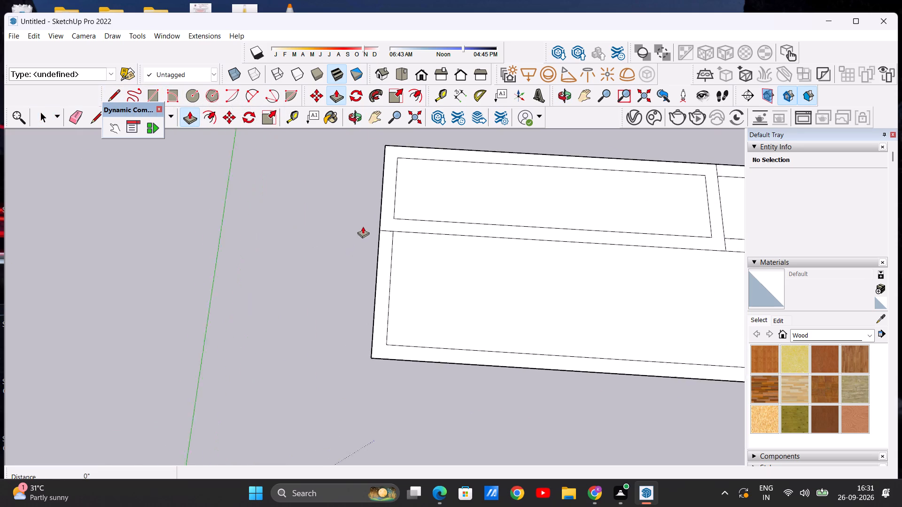
scroll(363, 226, up, 3)
scroll(375, 199, down, 5)
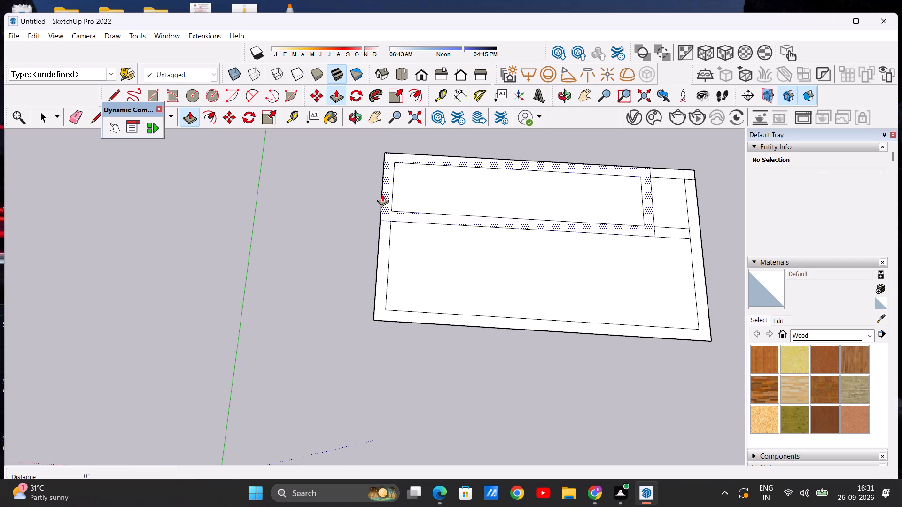
click(383, 194)
scroll(389, 164, down, 4)
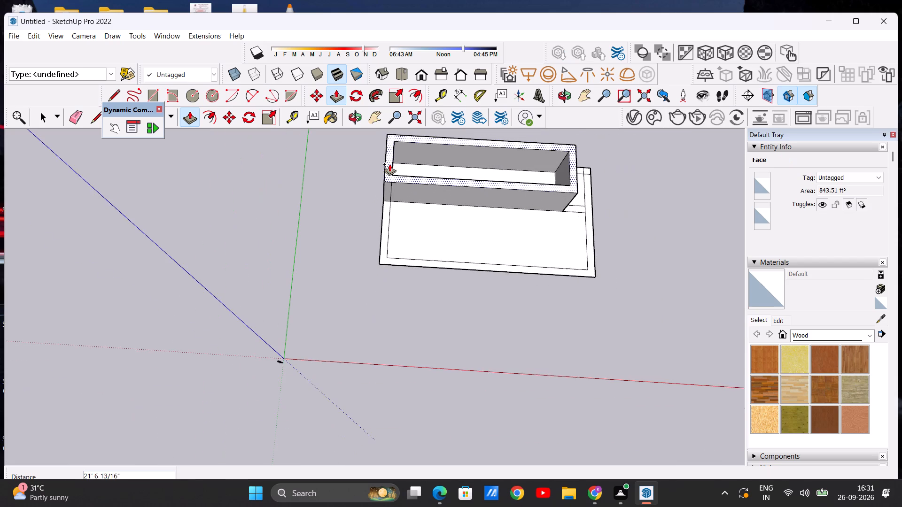
scroll(389, 164, down, 1)
middle_drag(388, 170, 392, 128)
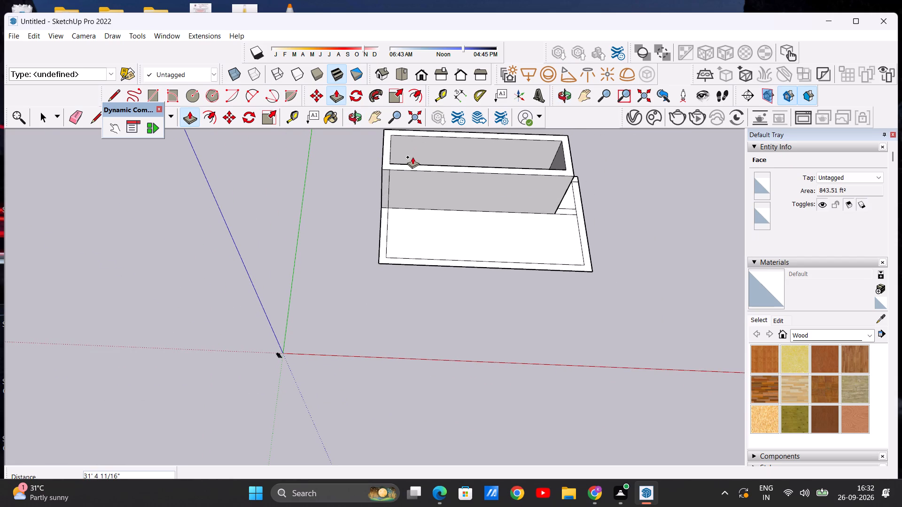
click(412, 155)
key(space)
Examine the raised walls of the long narrow room from above and at ground level, comparing them with the base and scale figure.
scroll(381, 212, down, 6)
middle_drag(405, 250, 417, 173)
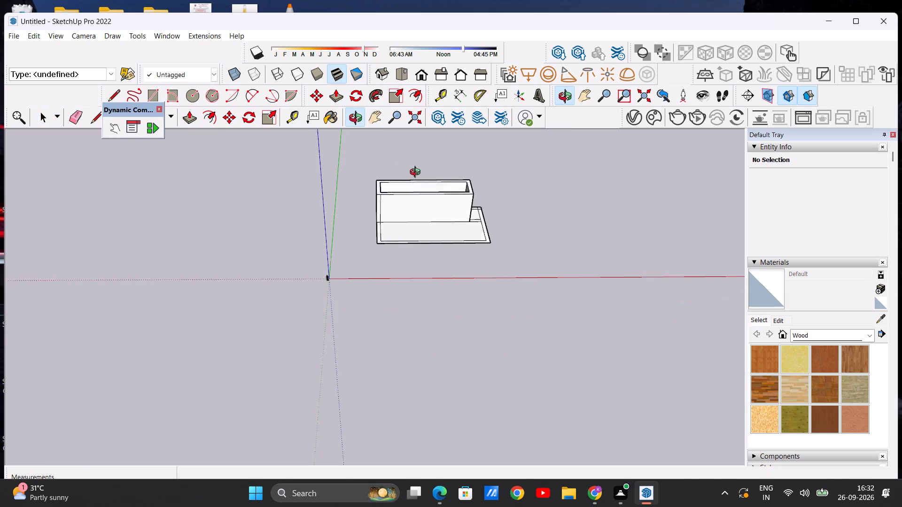
middle_drag(417, 173, 404, 119)
scroll(424, 254, up, 7)
scroll(422, 233, down, 7)
middle_drag(423, 246, 420, 189)
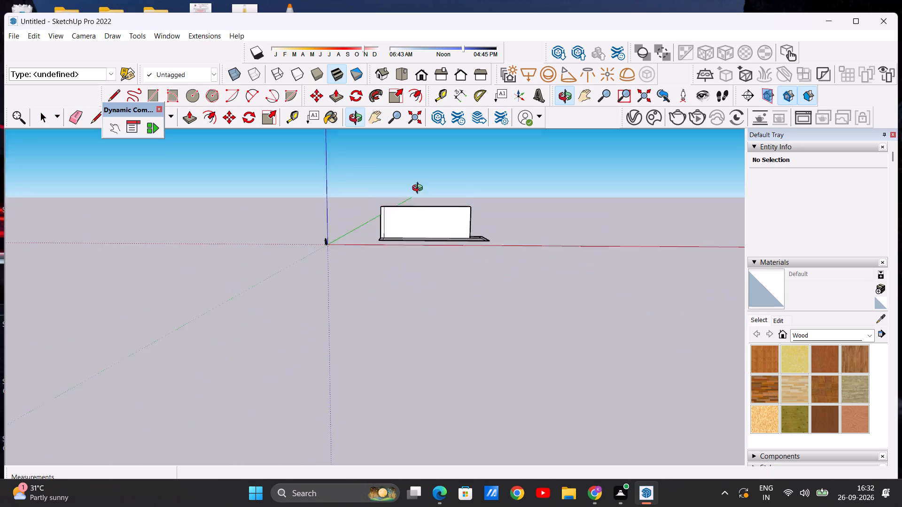
middle_drag(420, 189, 399, 252)
scroll(407, 228, up, 11)
scroll(406, 223, down, 4)
middle_drag(413, 228, 419, 231)
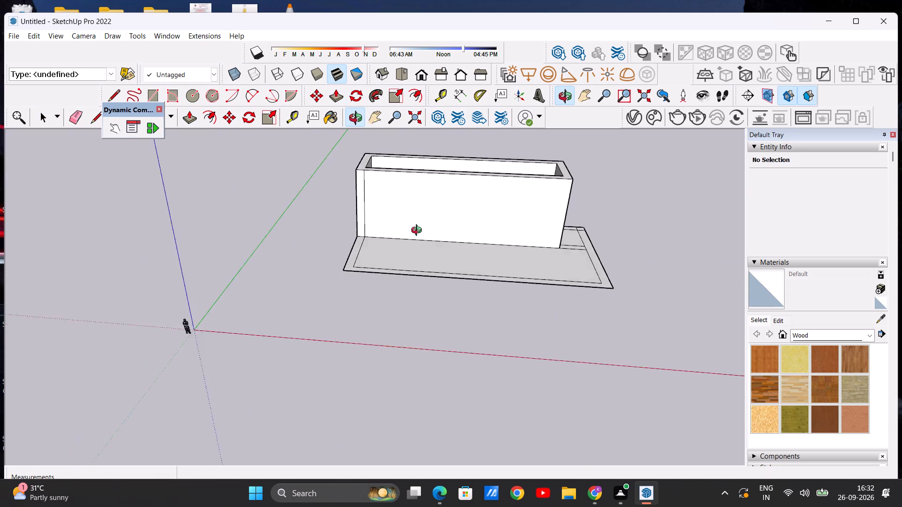
middle_drag(419, 231, 433, 364)
scroll(412, 231, down, 3)
middle_drag(414, 241, 415, 340)
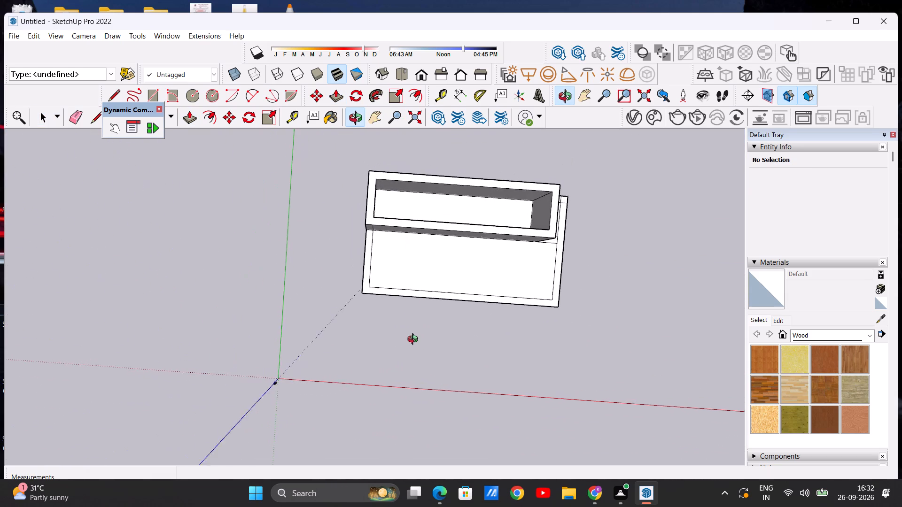
middle_drag(415, 340, 435, 128)
middle_drag(441, 238, 419, 178)
scroll(476, 238, up, 2)
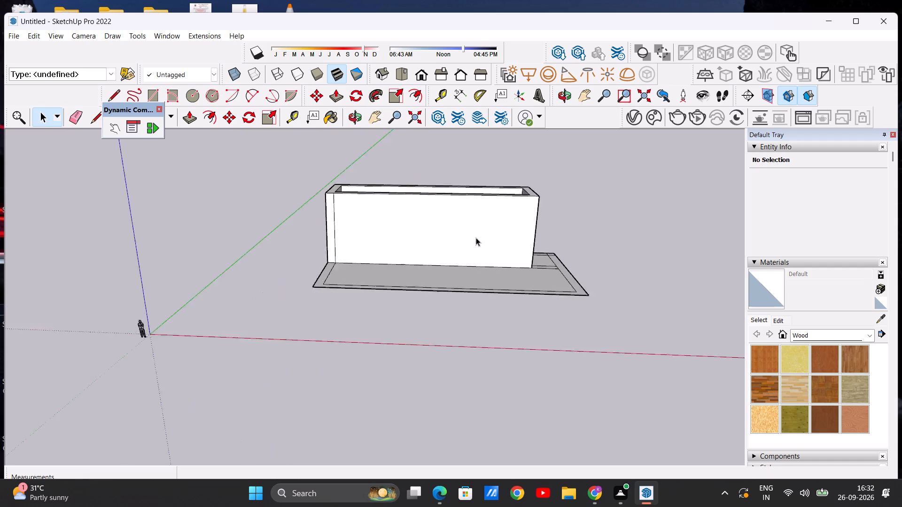
scroll(476, 238, up, 4)
middle_drag(419, 271, 424, 238)
scroll(424, 246, down, 6)
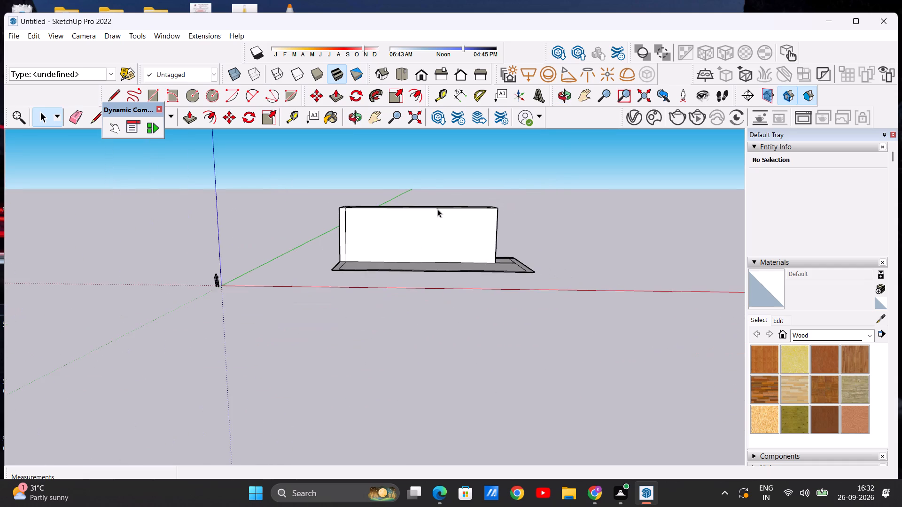
scroll(437, 209, up, 8)
scroll(430, 207, down, 10)
scroll(420, 204, up, 9)
scroll(409, 212, down, 6)
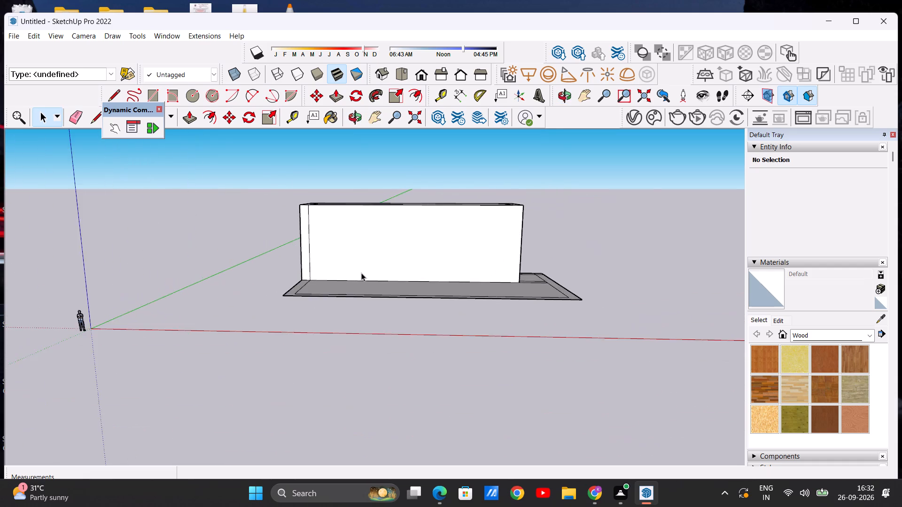
scroll(361, 273, up, 8)
scroll(356, 279, down, 9)
middle_drag(363, 278, 364, 264)
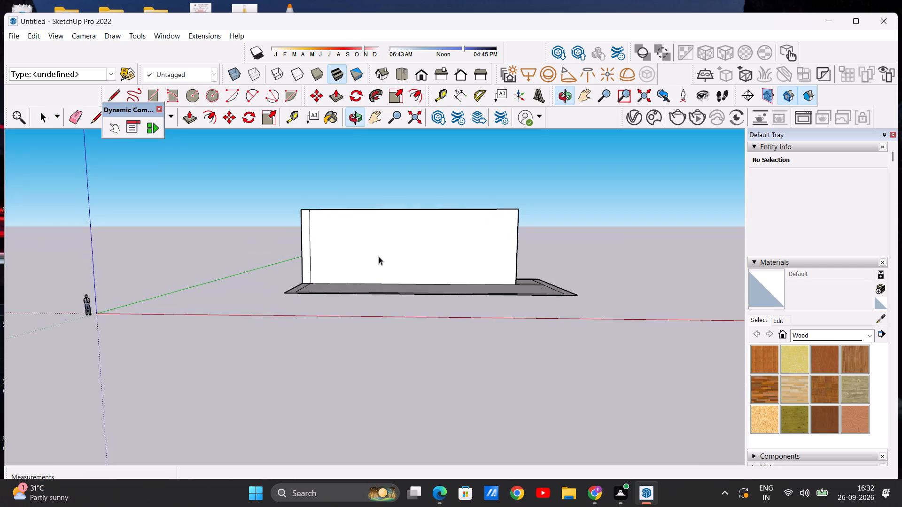
scroll(403, 238, up, 7)
scroll(397, 240, down, 2)
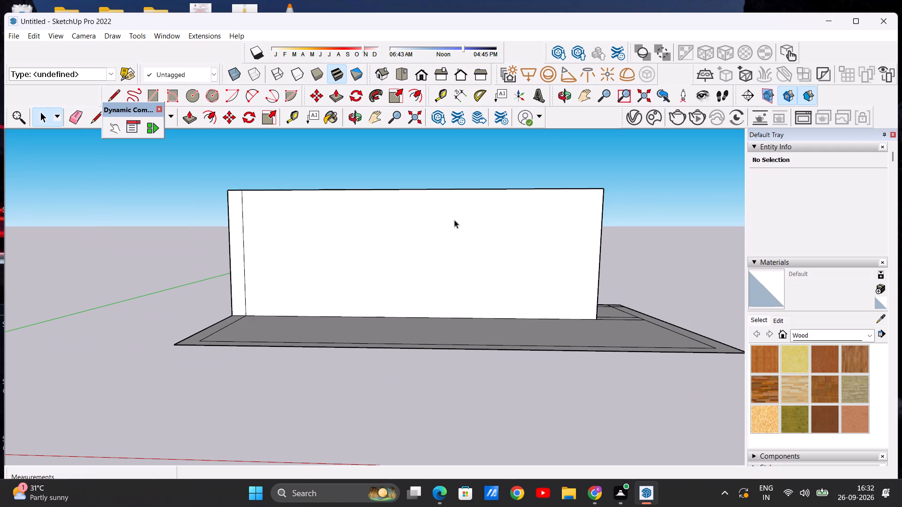
scroll(478, 213, down, 3)
middle_drag(445, 219, 440, 350)
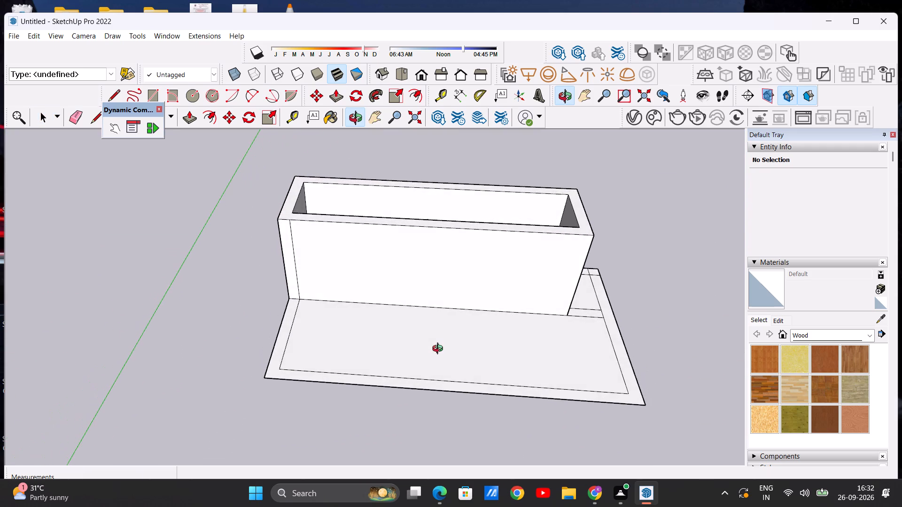
middle_drag(440, 350, 424, 238)
scroll(413, 247, down, 2)
middle_drag(409, 230, 453, 202)
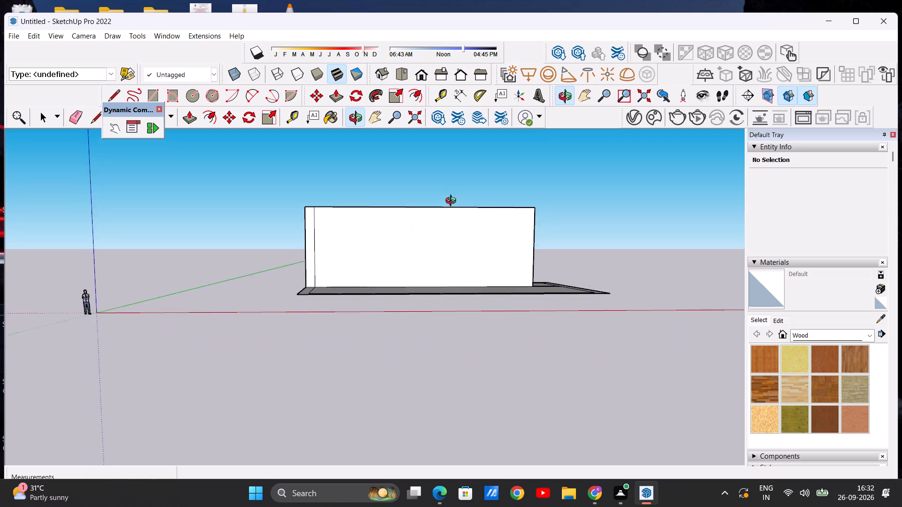
Draw a rectangle about 23' 10" by 20' 8" on the long wall's outer face, near the end farthest from the green axis.
middle_drag(453, 202, 452, 238)
scroll(464, 245, up, 2)
middle_drag(408, 300, 396, 338)
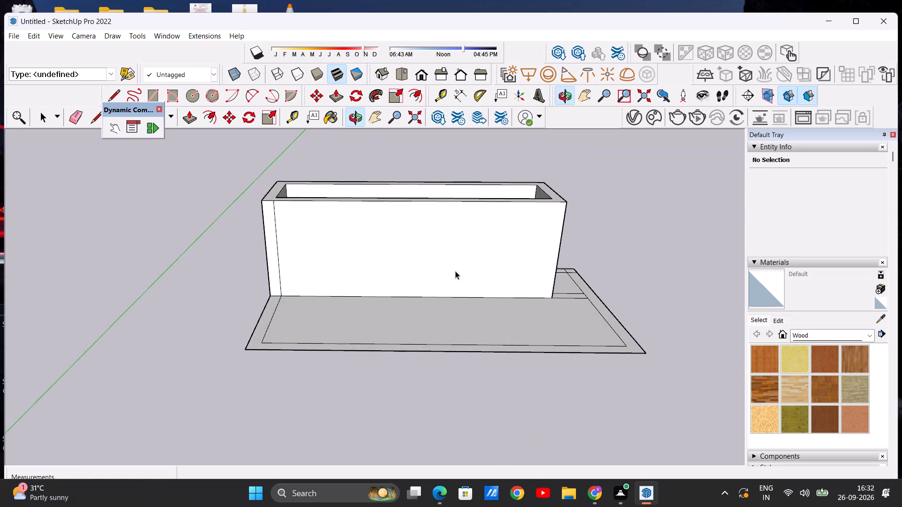
scroll(455, 271, up, 1)
middle_drag(437, 264, 425, 235)
scroll(439, 221, up, 1)
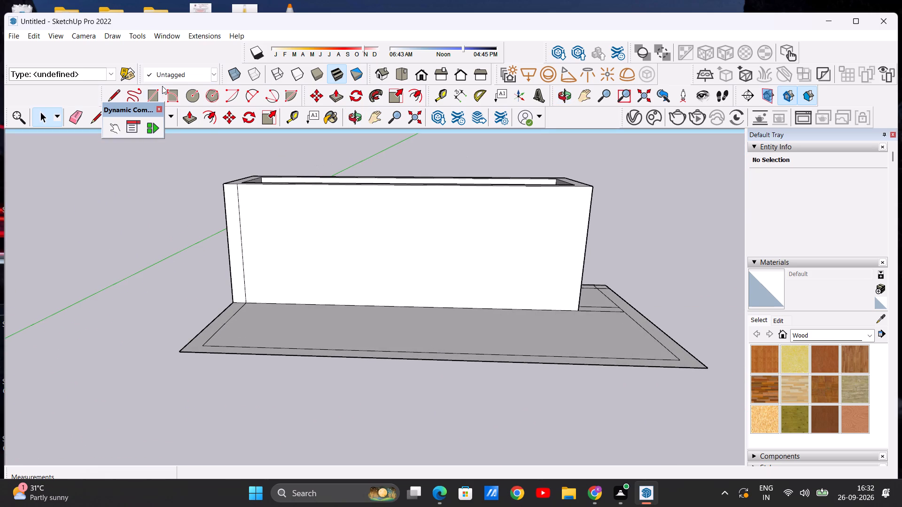
click(152, 92)
scroll(420, 239, up, 2)
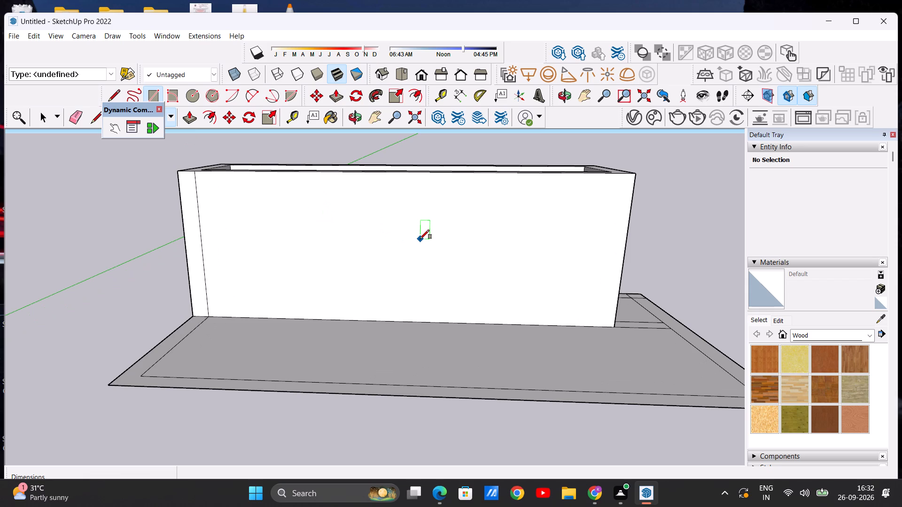
scroll(420, 239, down, 3)
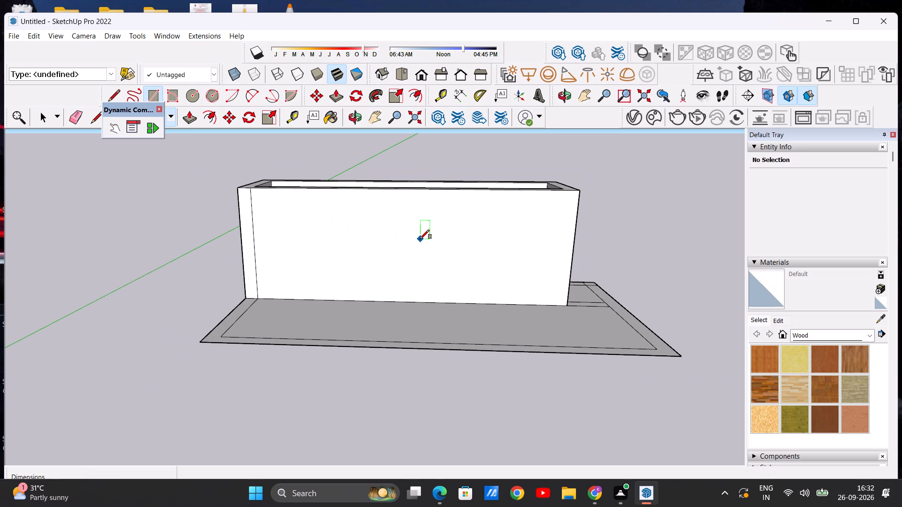
scroll(495, 221, down, 2)
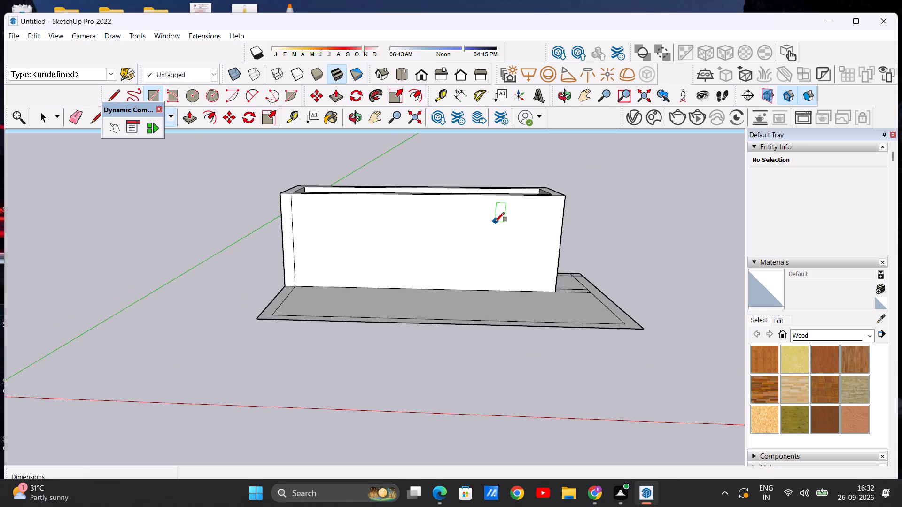
scroll(502, 223, up, 4)
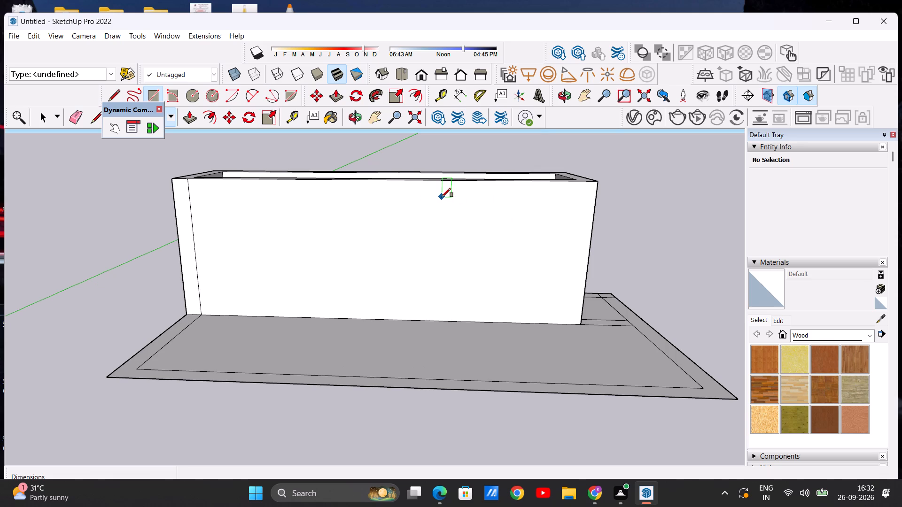
click(442, 197)
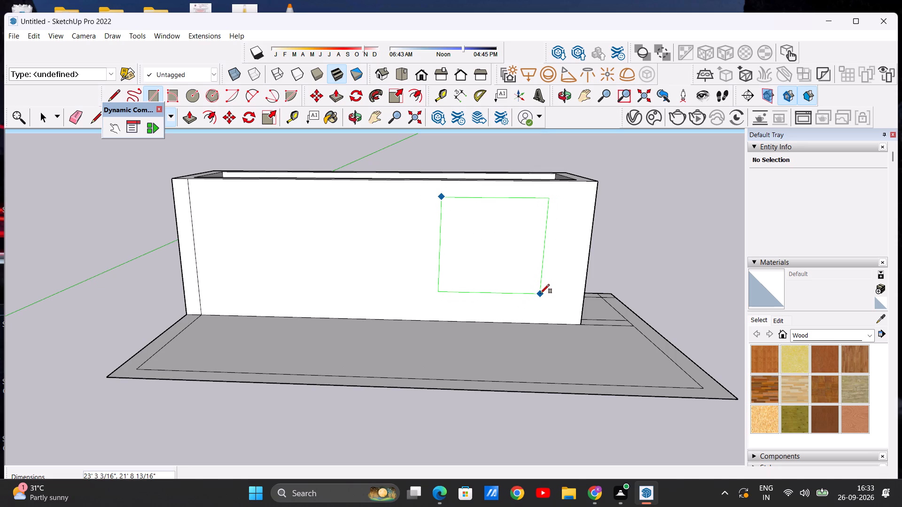
click(543, 289)
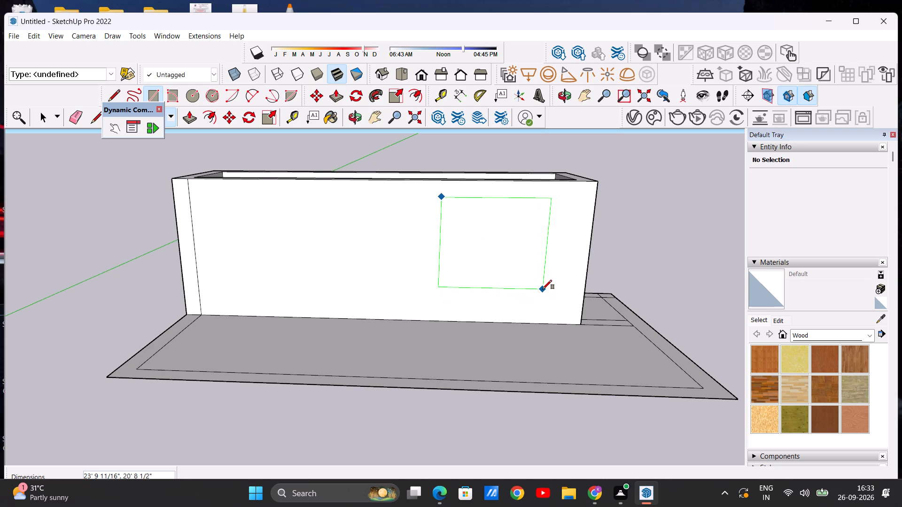
key(space)
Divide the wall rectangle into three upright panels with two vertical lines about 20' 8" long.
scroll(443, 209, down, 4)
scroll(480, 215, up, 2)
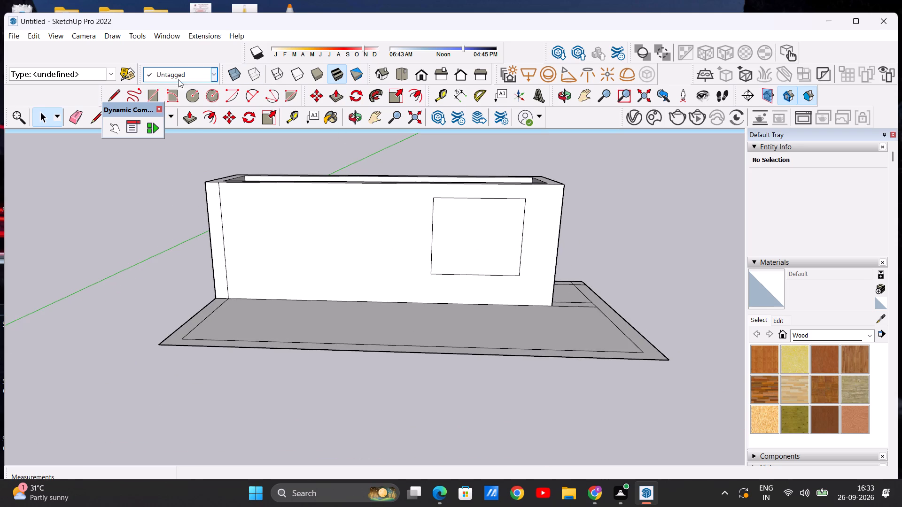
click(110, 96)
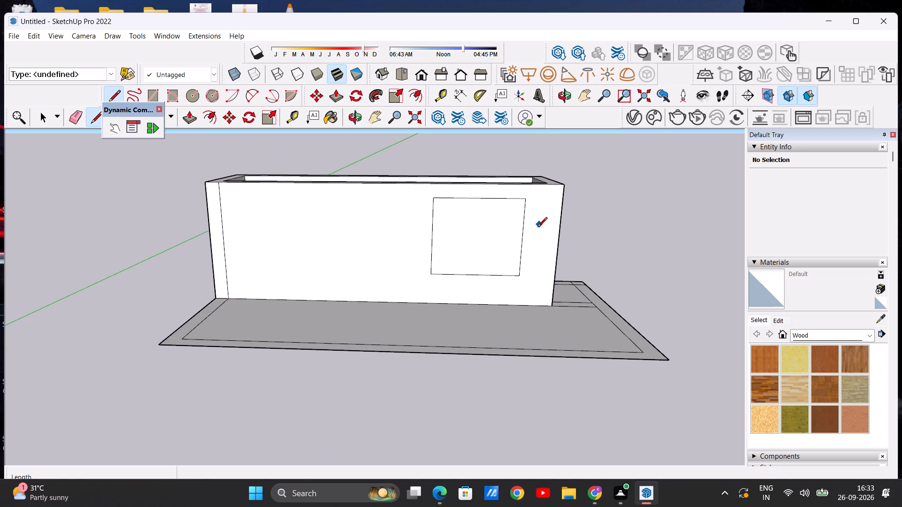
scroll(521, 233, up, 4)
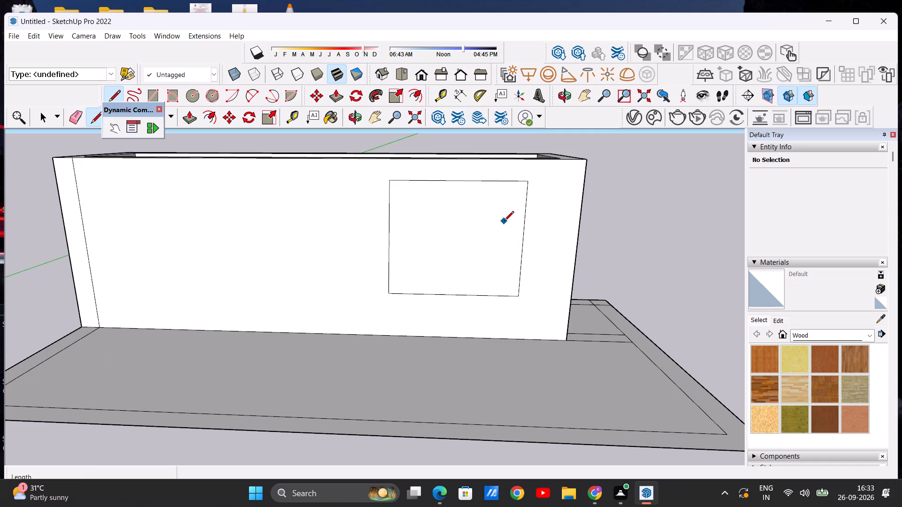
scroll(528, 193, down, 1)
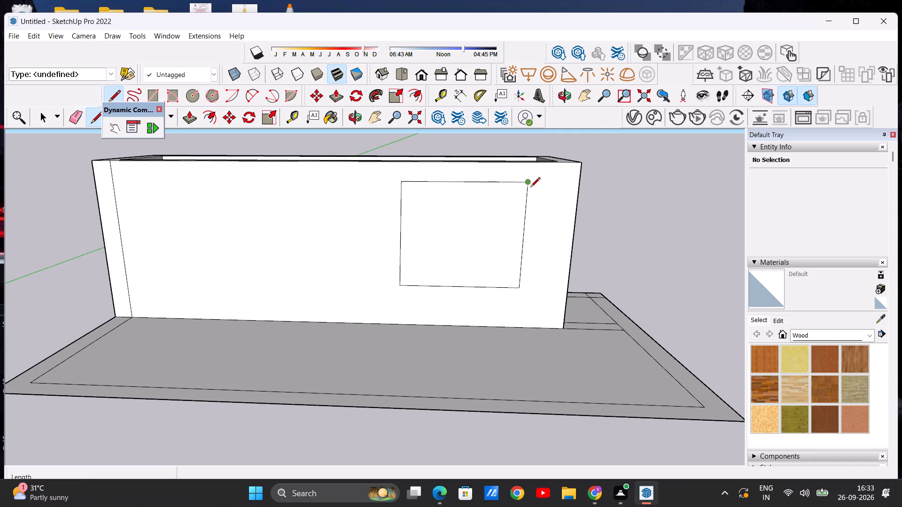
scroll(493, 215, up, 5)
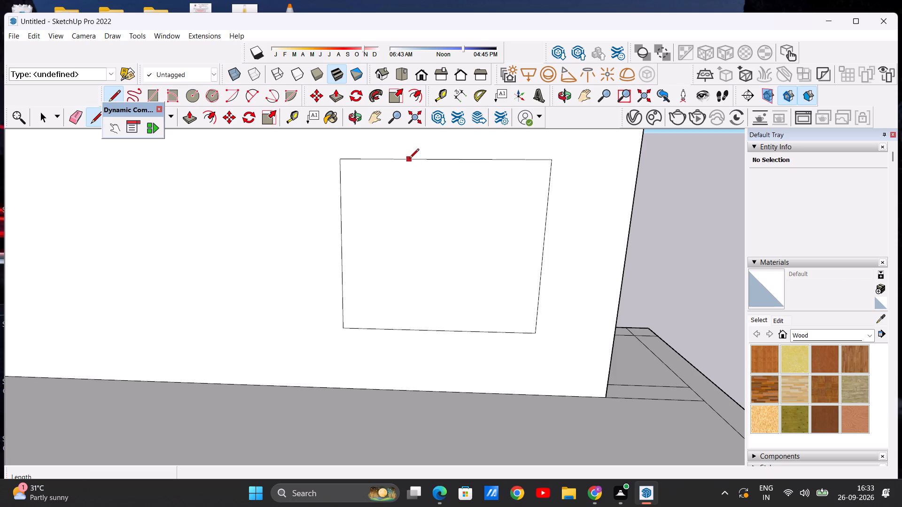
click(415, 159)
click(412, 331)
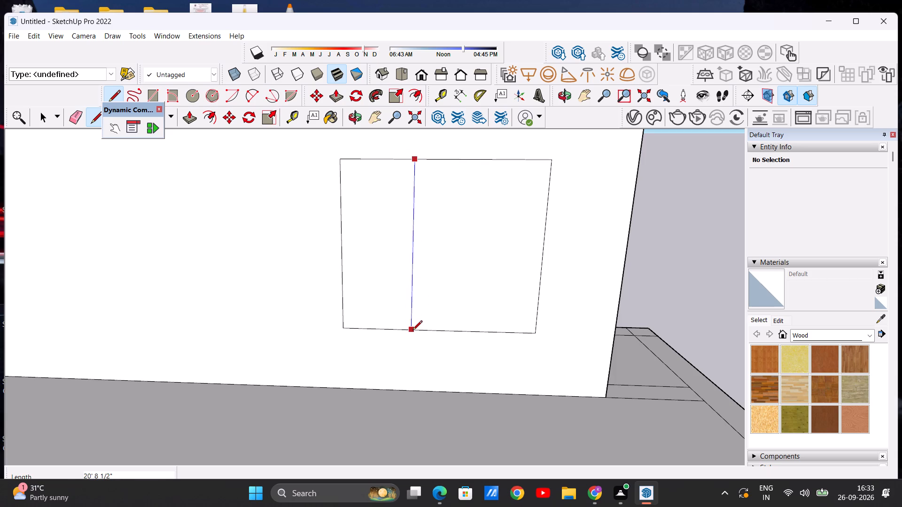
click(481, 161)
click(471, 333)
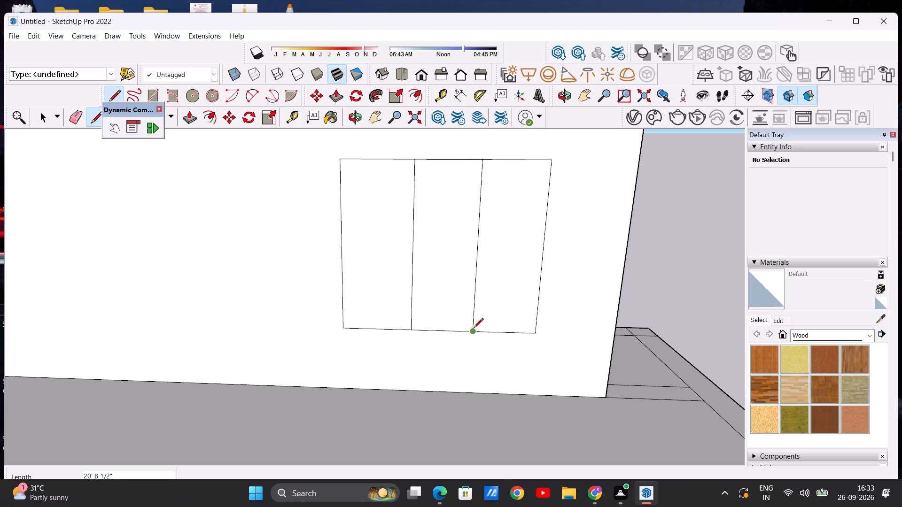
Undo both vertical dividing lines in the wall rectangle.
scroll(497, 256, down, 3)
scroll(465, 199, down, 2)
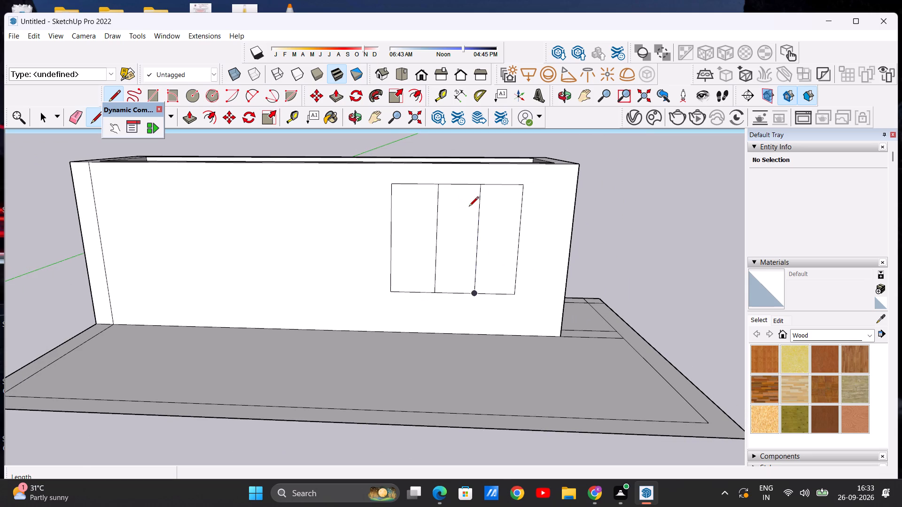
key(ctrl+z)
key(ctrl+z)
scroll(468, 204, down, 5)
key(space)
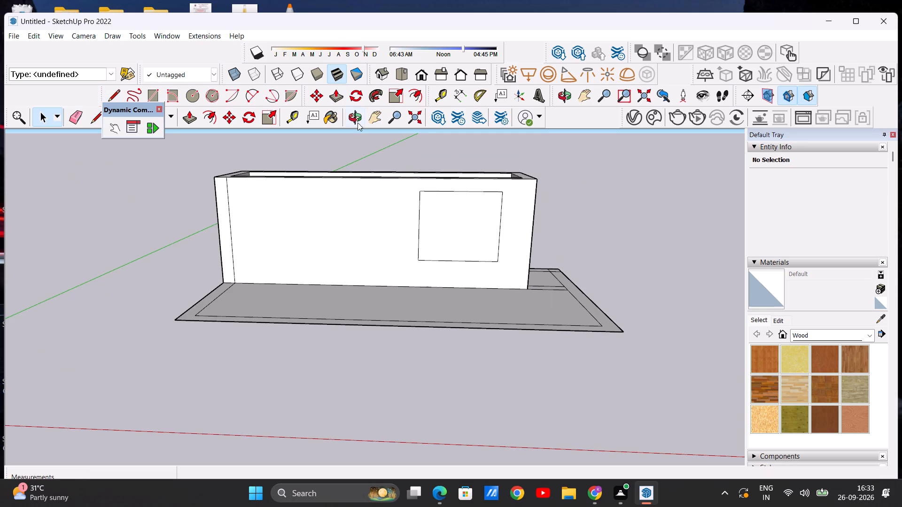
Offset the wall rectangle's outline inward to form a narrow window frame border.
click(209, 113)
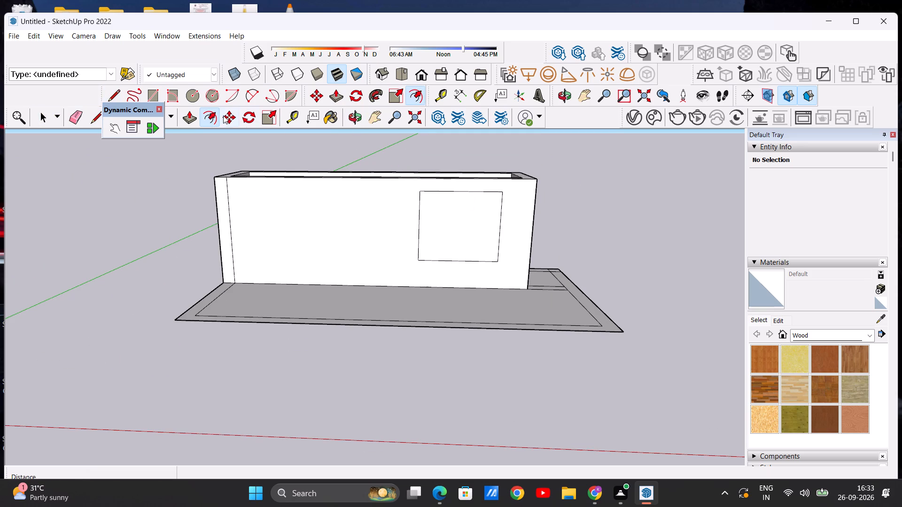
scroll(449, 211, up, 4)
click(449, 211)
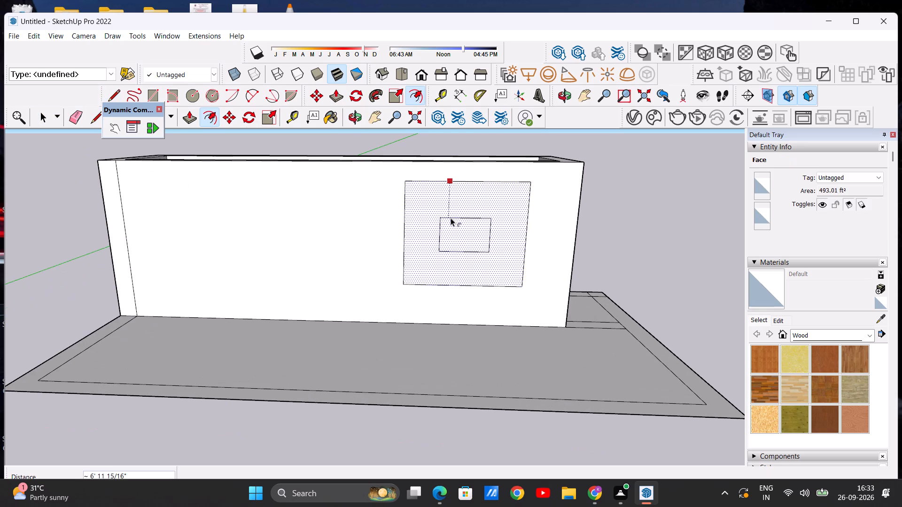
click(446, 191)
key(space)
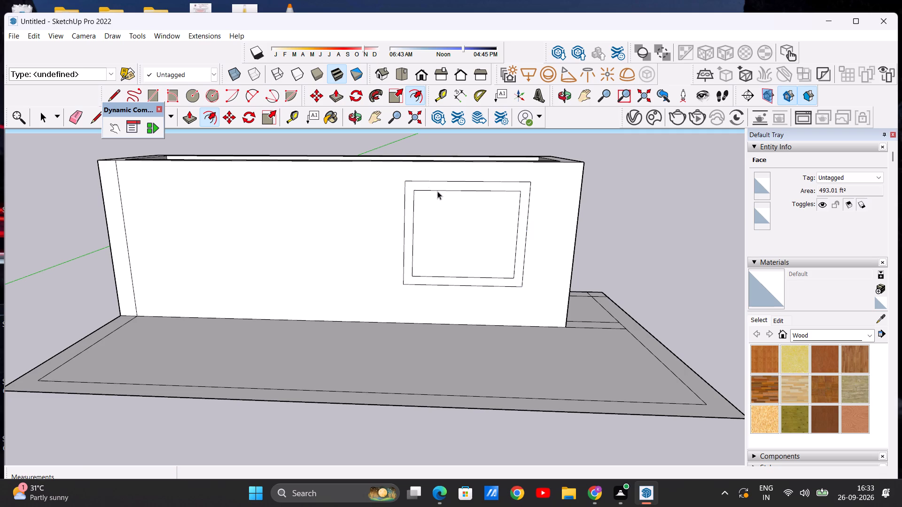
Divide the inner window rectangle into three upright panels with two vertical lines about 17' 2" long.
click(111, 89)
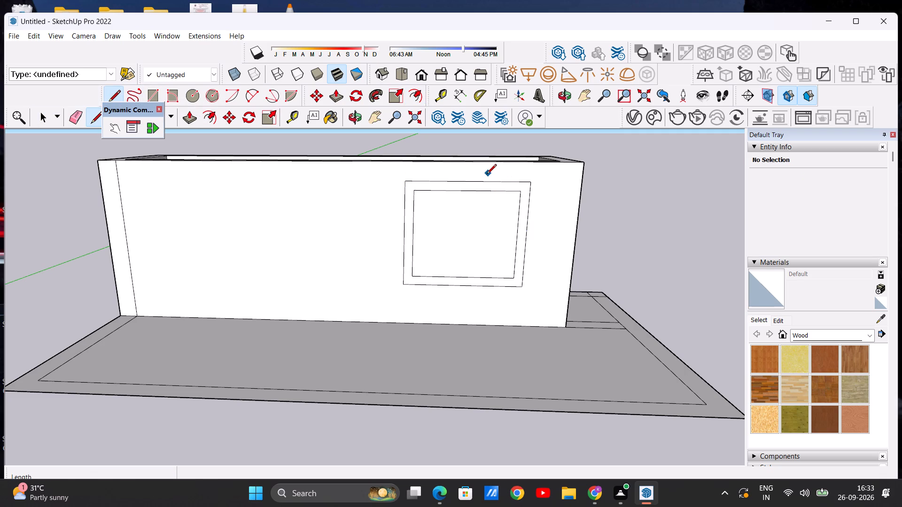
click(450, 194)
click(446, 277)
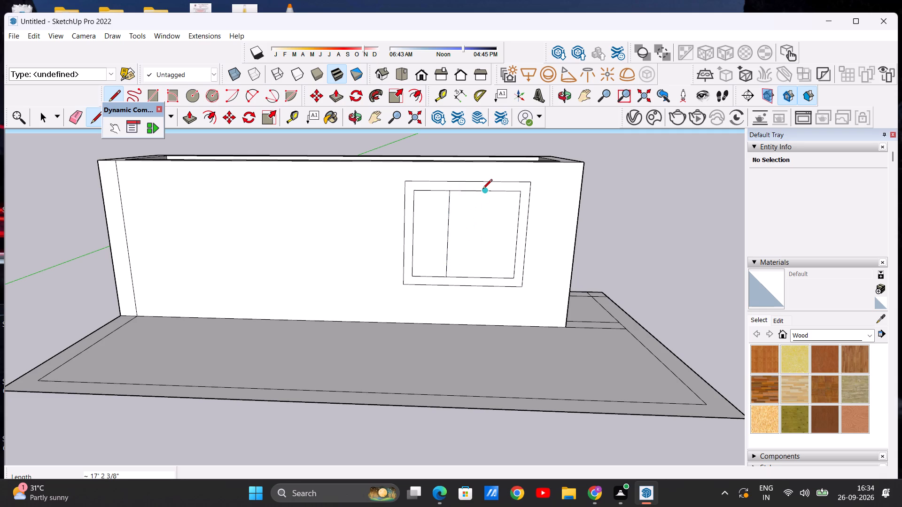
click(483, 190)
click(477, 276)
key(space)
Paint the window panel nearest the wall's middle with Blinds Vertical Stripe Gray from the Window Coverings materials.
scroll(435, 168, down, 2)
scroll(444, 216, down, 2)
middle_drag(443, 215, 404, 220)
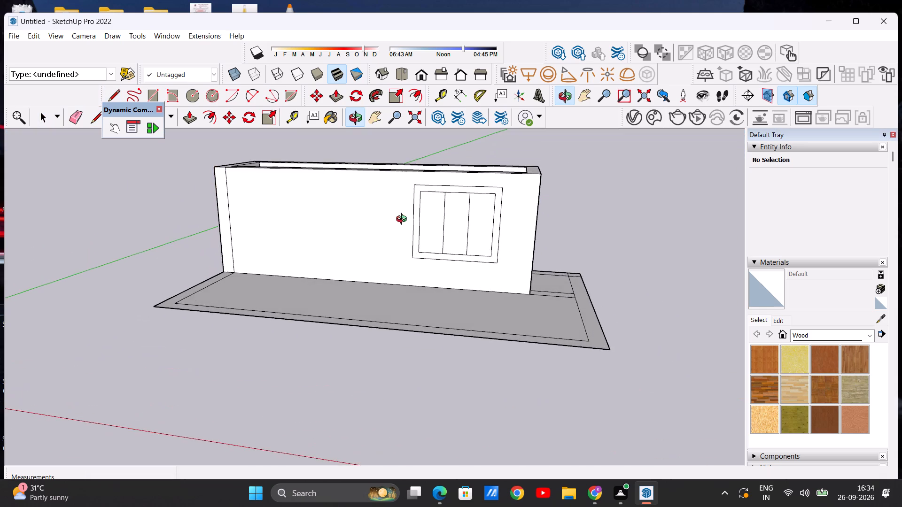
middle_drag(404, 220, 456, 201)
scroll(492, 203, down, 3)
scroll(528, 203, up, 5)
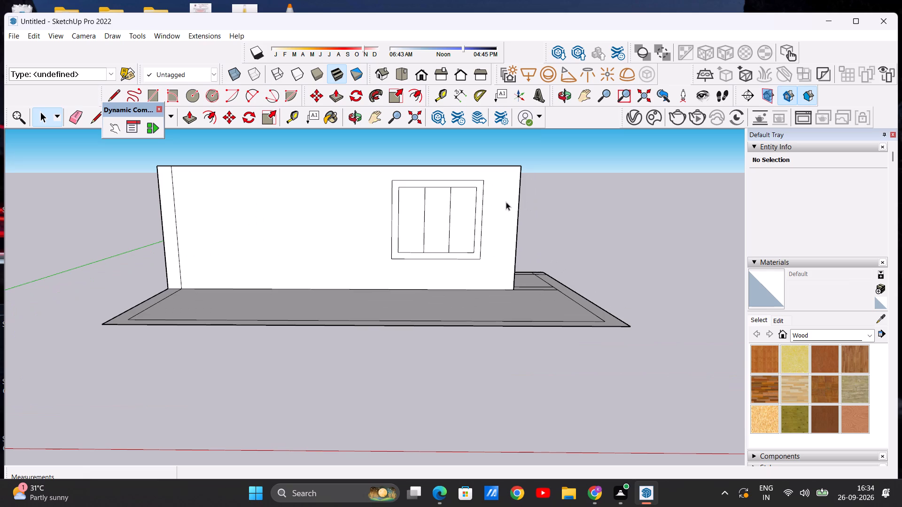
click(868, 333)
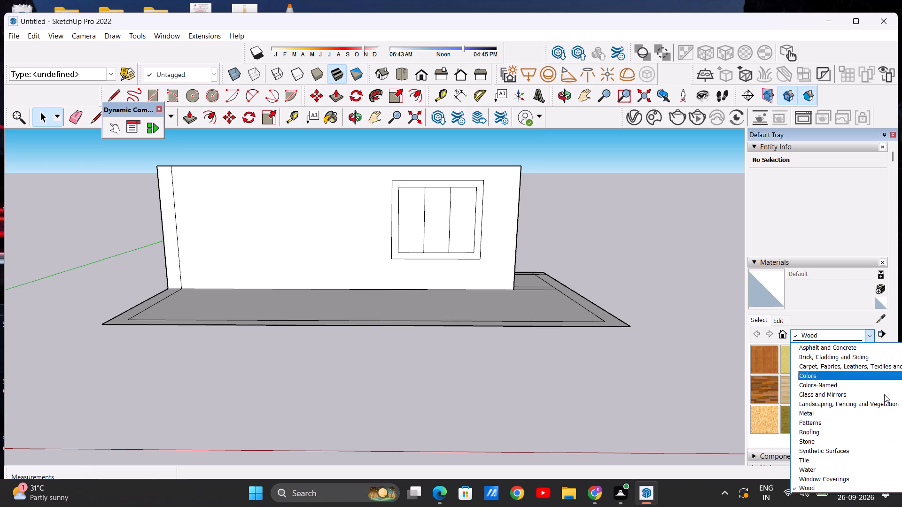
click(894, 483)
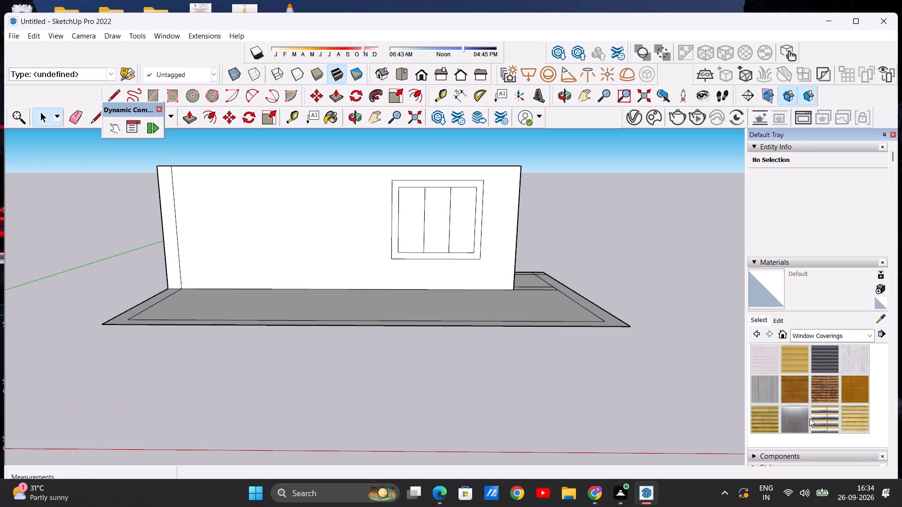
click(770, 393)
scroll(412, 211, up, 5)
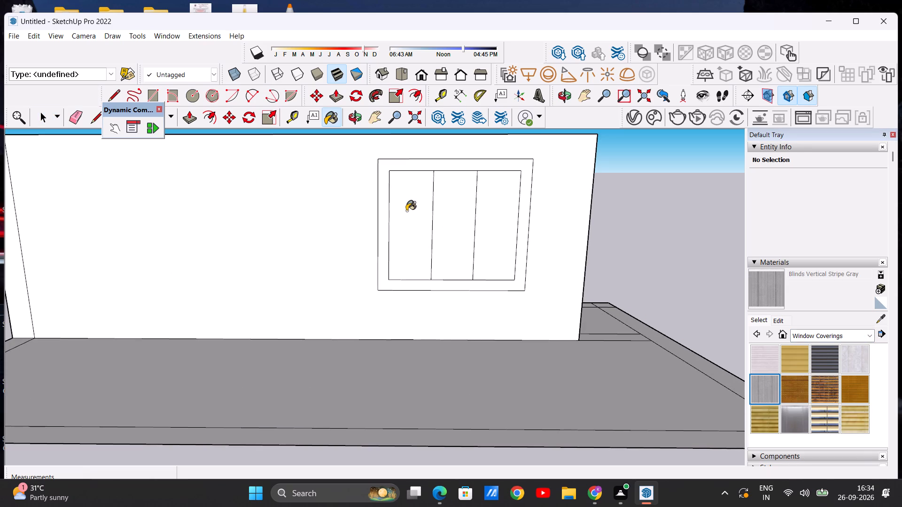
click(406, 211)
Paint the window panel nearest the wall's middle with the Window Covering 01 material.
scroll(412, 226, up, 10)
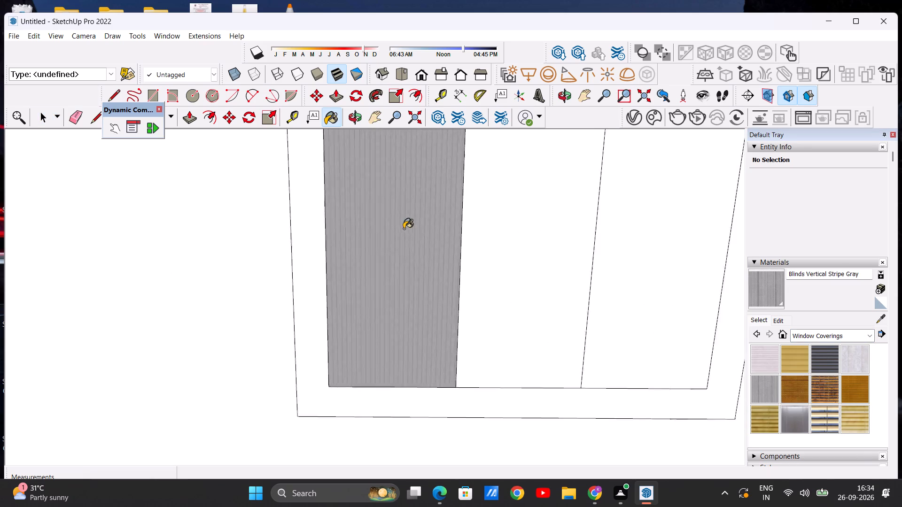
scroll(404, 229, up, 2)
scroll(373, 253, down, 13)
scroll(381, 248, up, 7)
scroll(383, 253, down, 7)
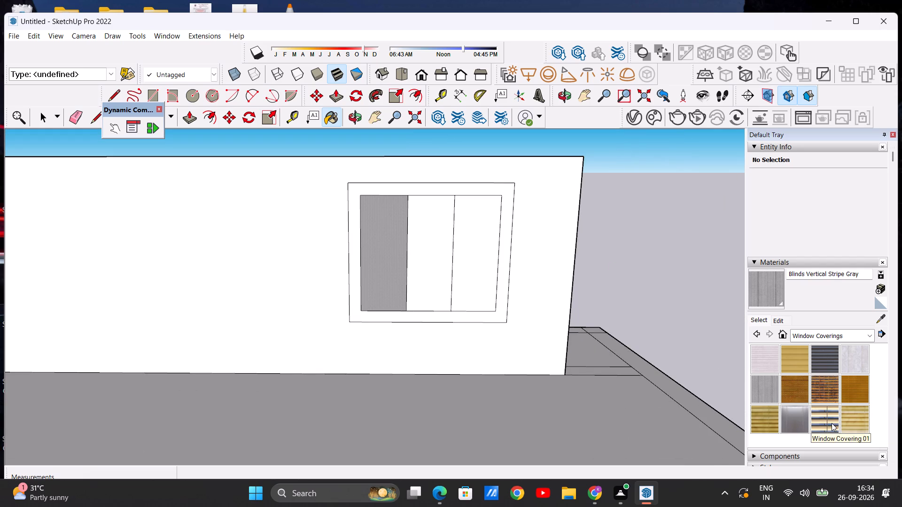
click(832, 423)
click(376, 254)
scroll(396, 270, down, 2)
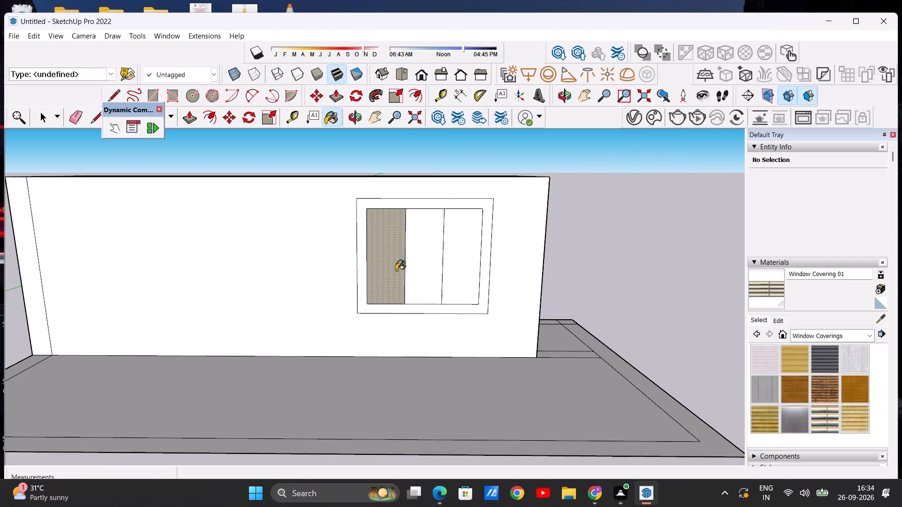
scroll(385, 256, up, 7)
scroll(385, 257, down, 5)
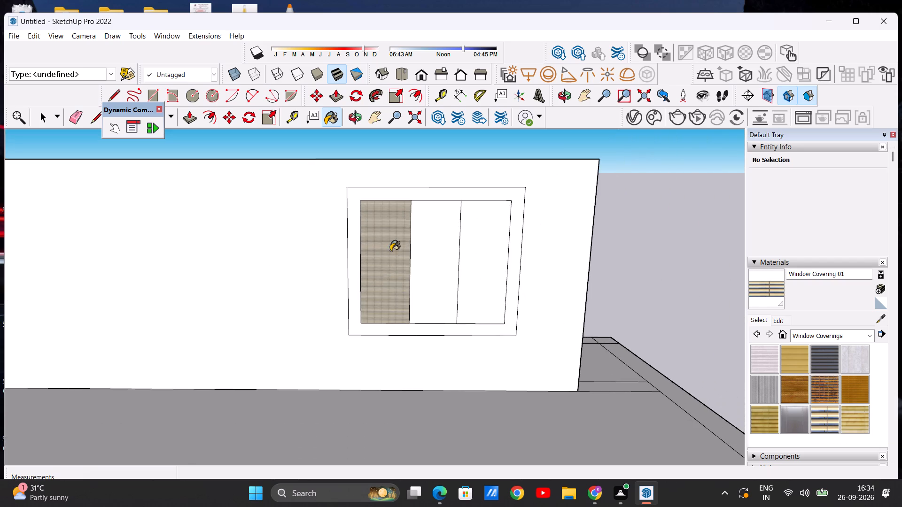
Paint the other two window panels with the Window Covering 01 material.
scroll(390, 239, up, 7)
scroll(389, 249, down, 6)
scroll(393, 256, up, 15)
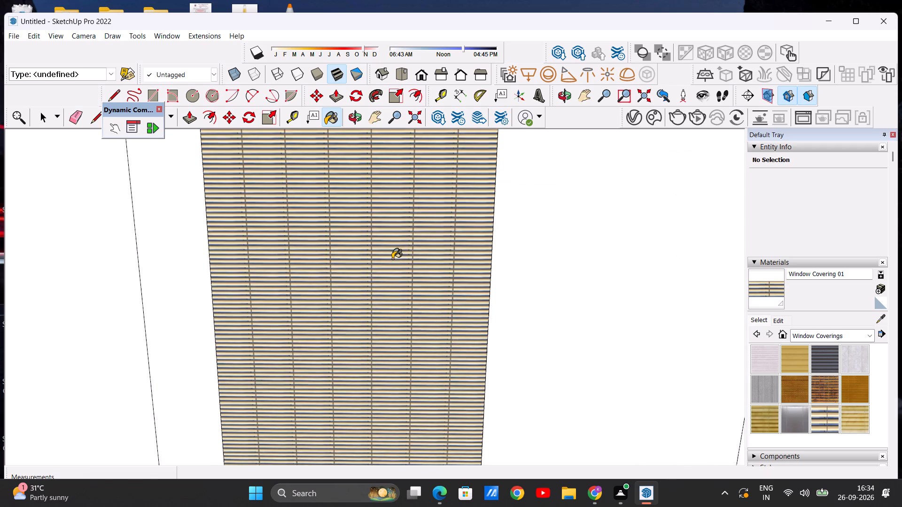
scroll(392, 259, down, 12)
click(471, 250)
click(561, 260)
scroll(435, 263, down, 6)
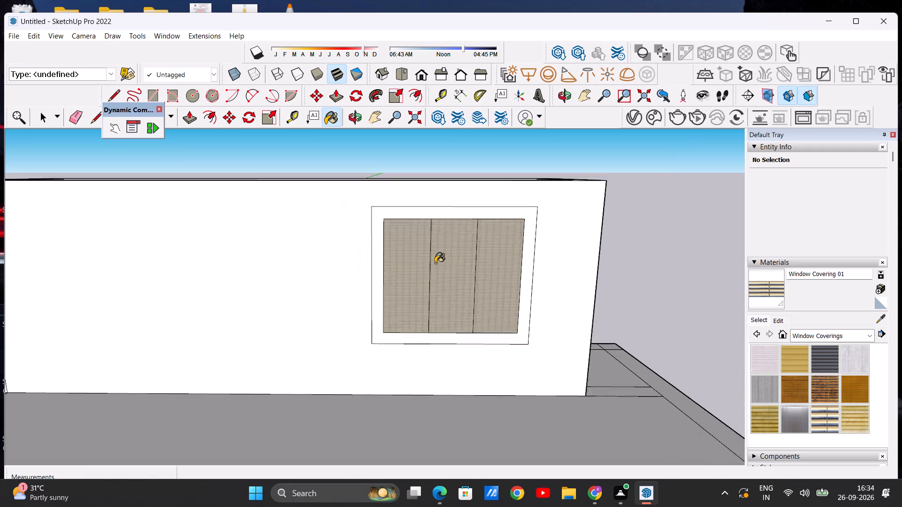
scroll(435, 263, down, 7)
scroll(460, 275, up, 6)
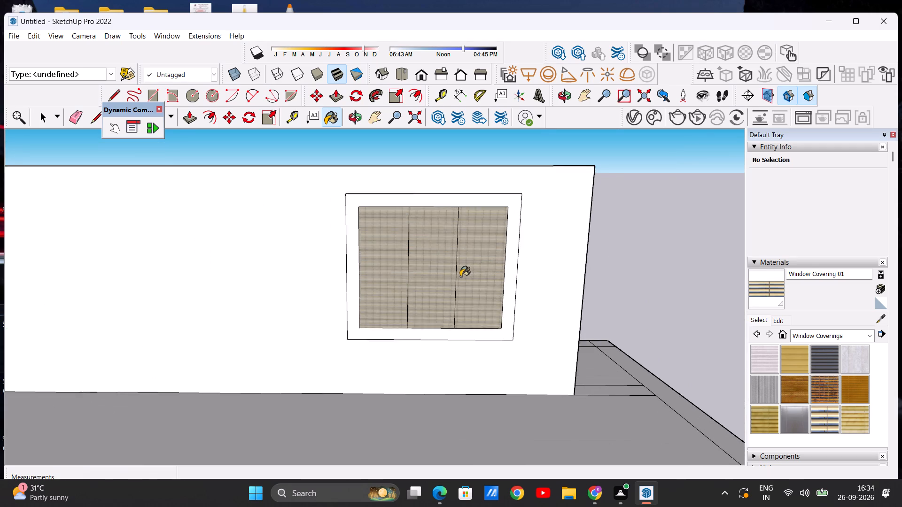
scroll(460, 277, up, 1)
key(space)
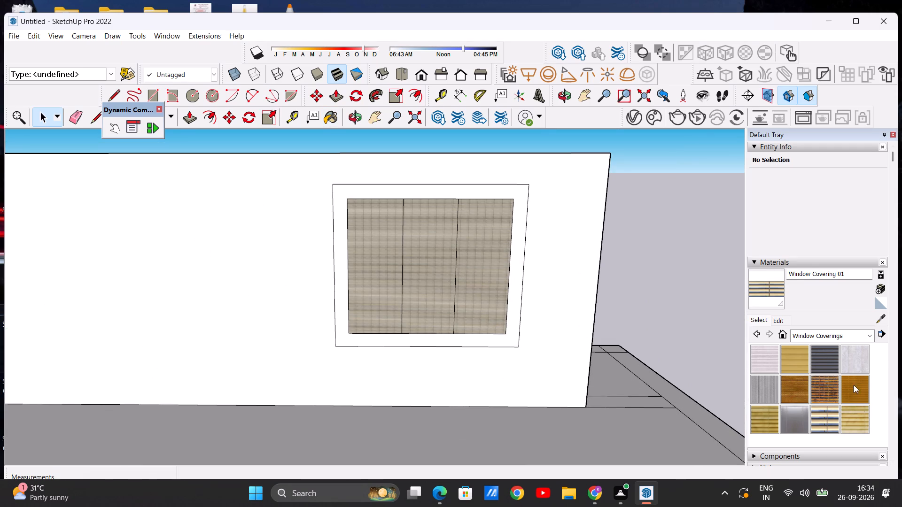
Paint the window's frame border with Wood Veneer 01 from the Wood materials.
click(869, 335)
click(886, 486)
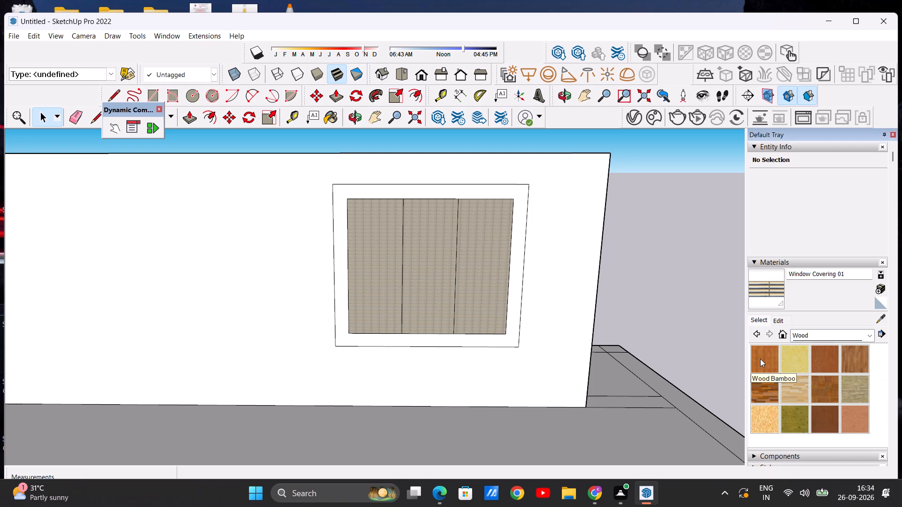
click(822, 419)
scroll(583, 345, up, 4)
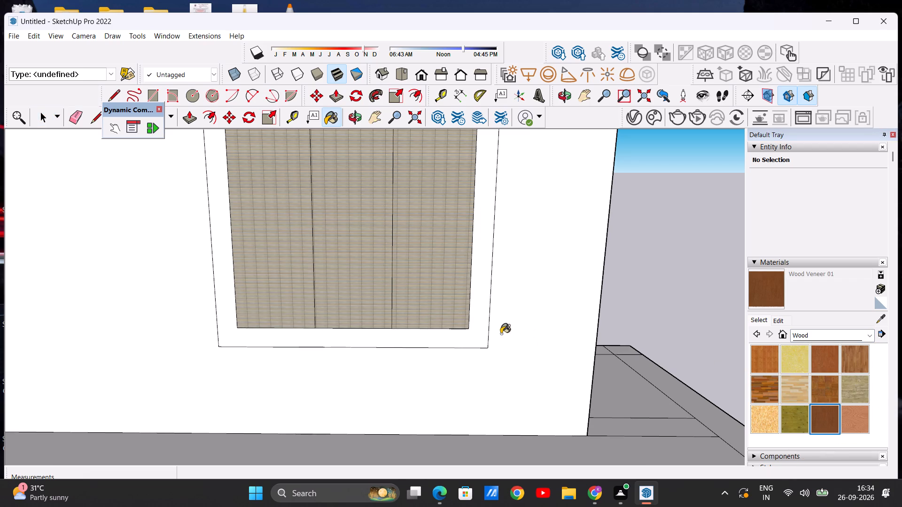
click(477, 333)
scroll(538, 342, down, 8)
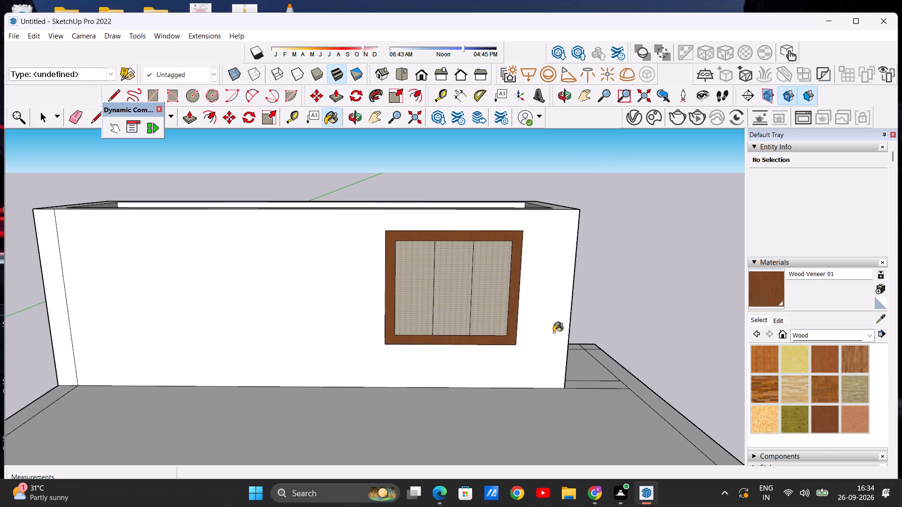
key(space)
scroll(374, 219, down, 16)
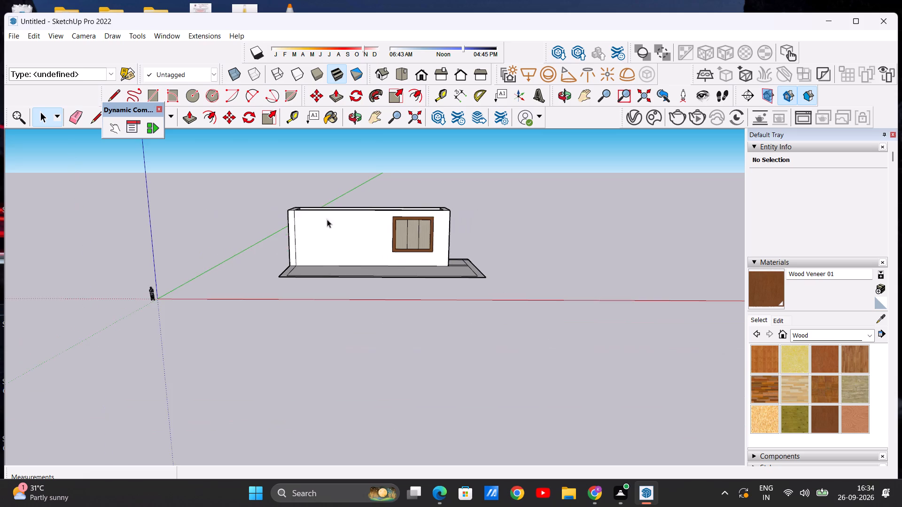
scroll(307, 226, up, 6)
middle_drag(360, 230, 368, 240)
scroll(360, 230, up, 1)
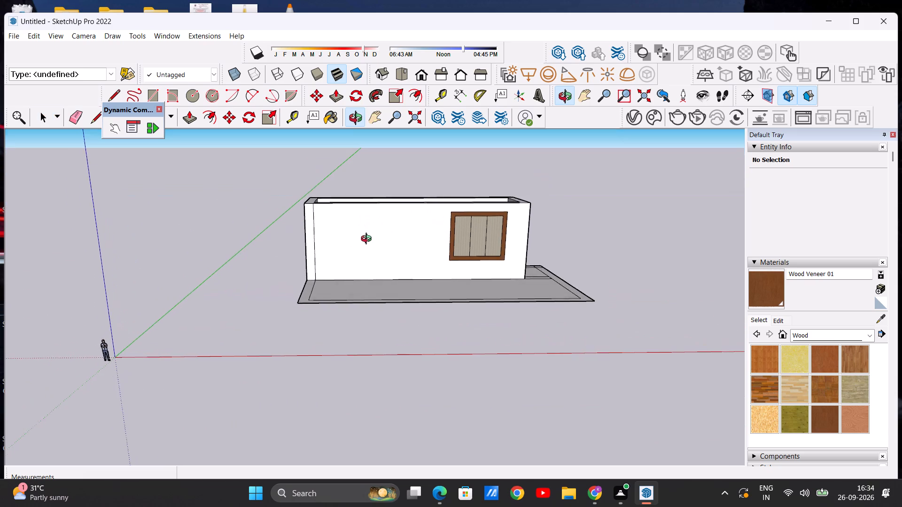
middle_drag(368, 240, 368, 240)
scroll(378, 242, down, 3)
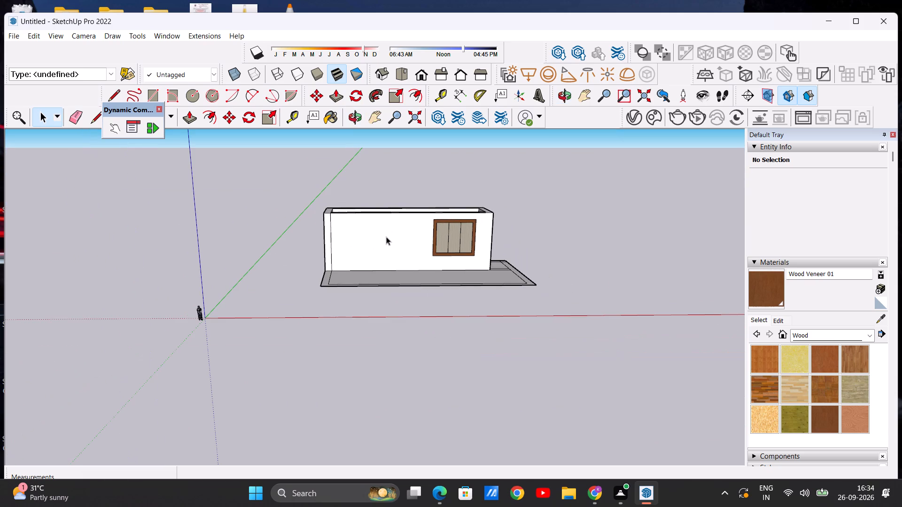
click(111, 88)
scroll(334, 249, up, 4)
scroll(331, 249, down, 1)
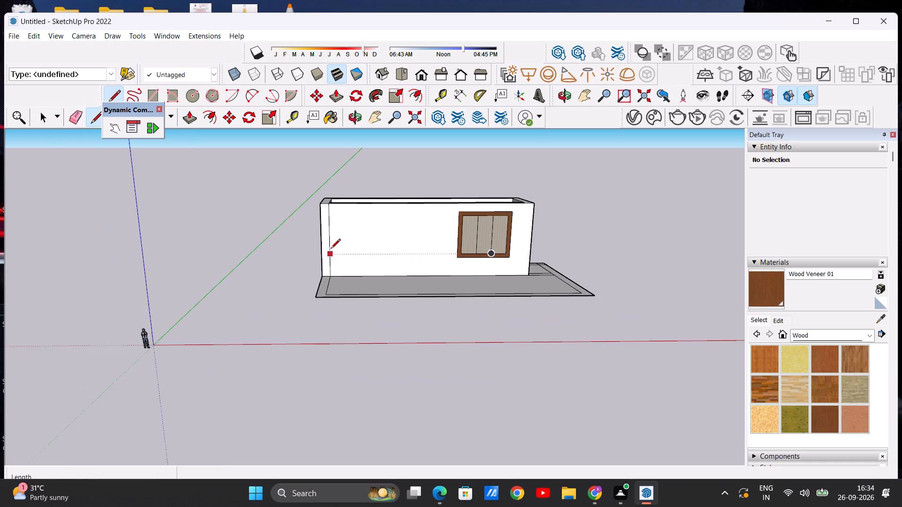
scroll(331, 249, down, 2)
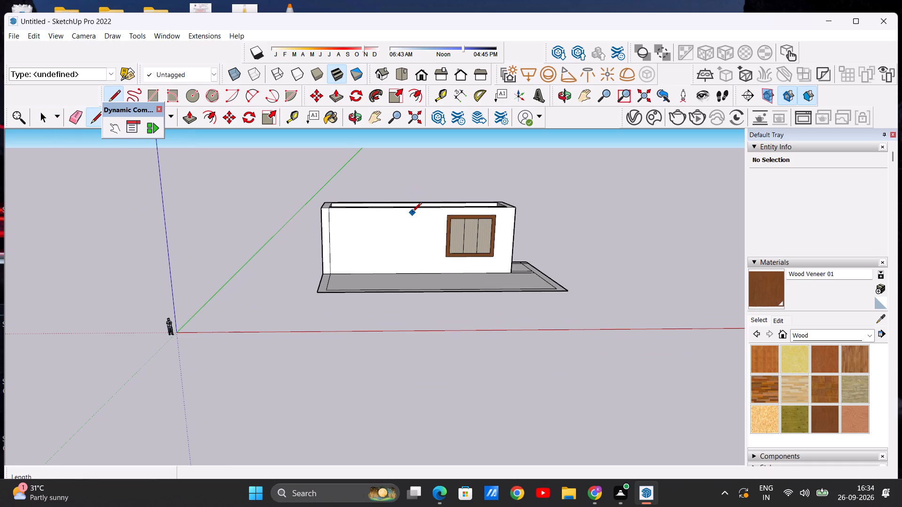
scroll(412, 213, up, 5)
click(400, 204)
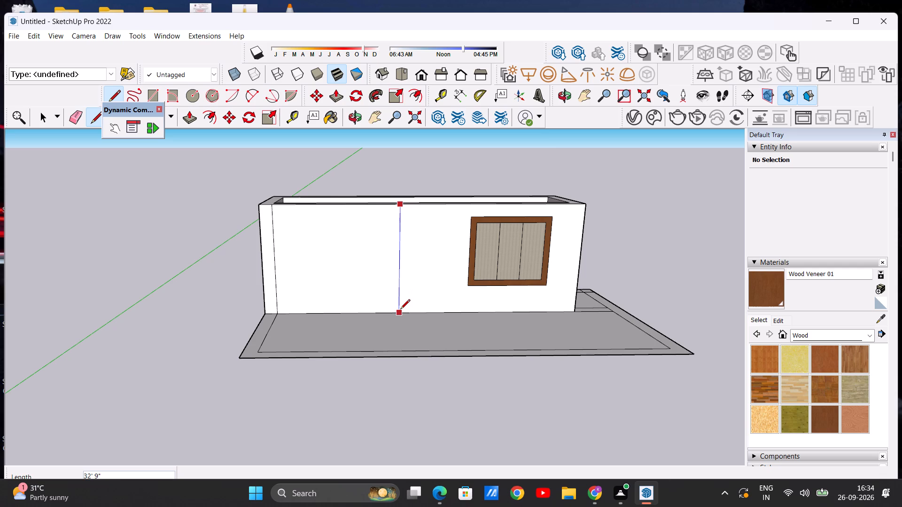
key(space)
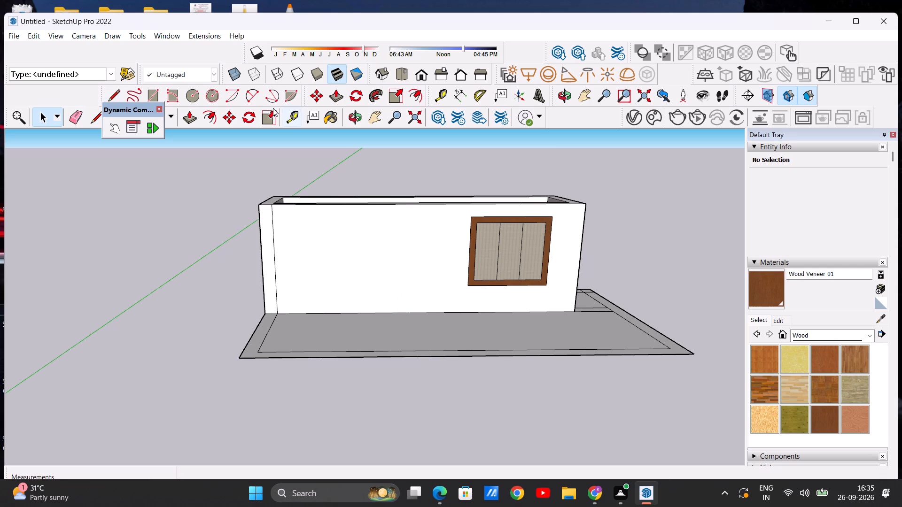
Draw a full-height vertical line on the window wall from its top edge's midpoint down to its base.
click(113, 94)
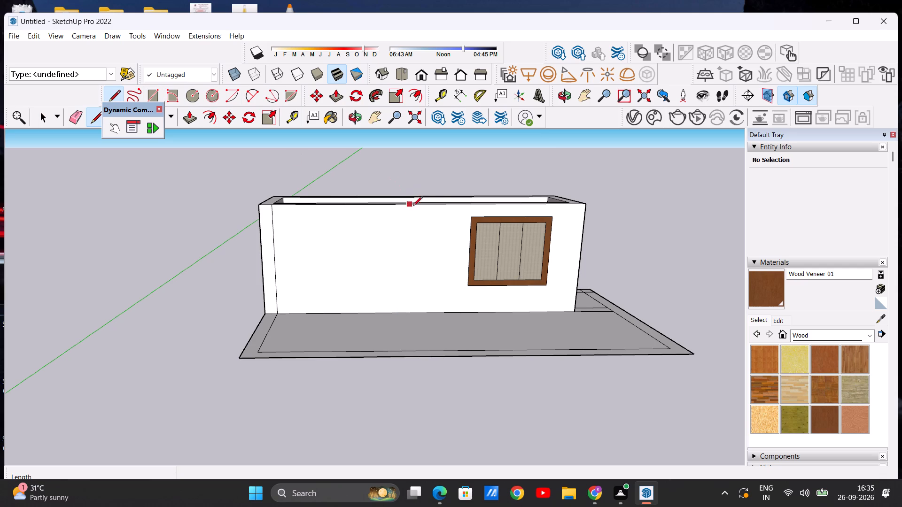
click(429, 205)
click(428, 311)
key(space)
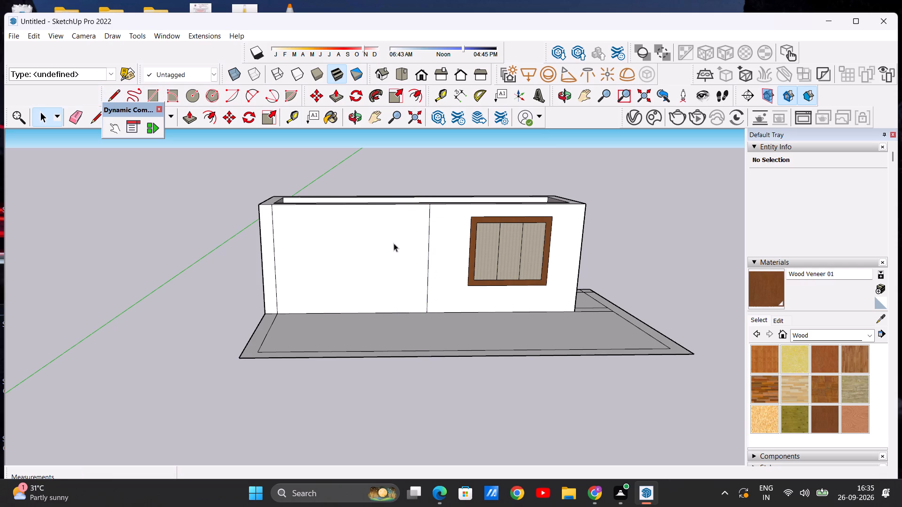
Examine the window wall, its dividing line and the floor area in front of it from several angles.
scroll(388, 227, down, 8)
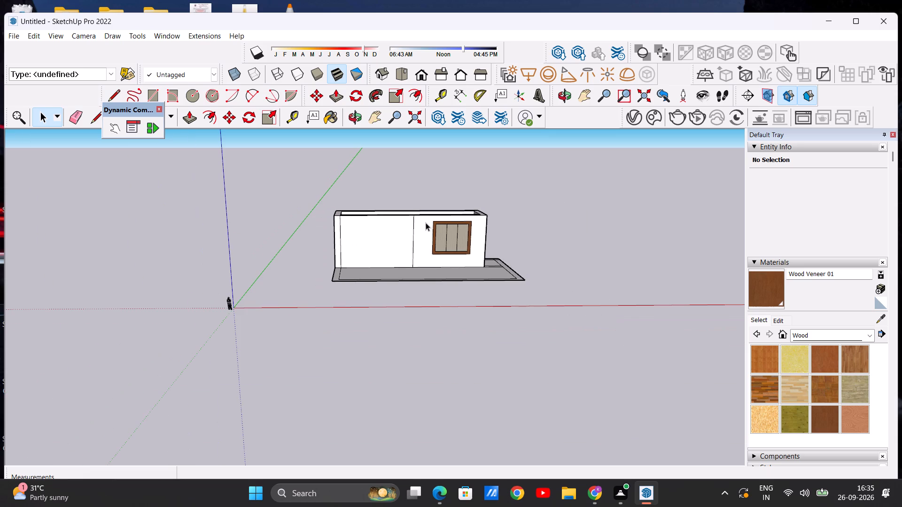
scroll(322, 229, down, 2)
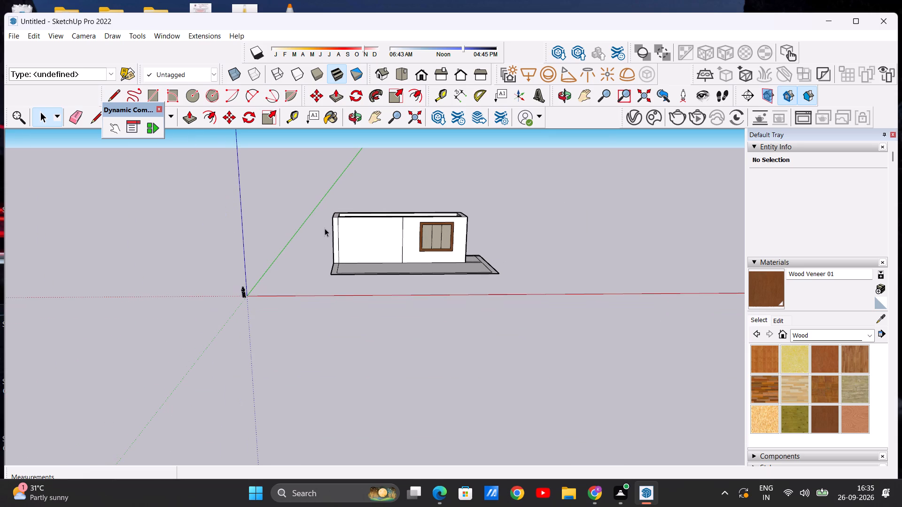
scroll(338, 241, up, 6)
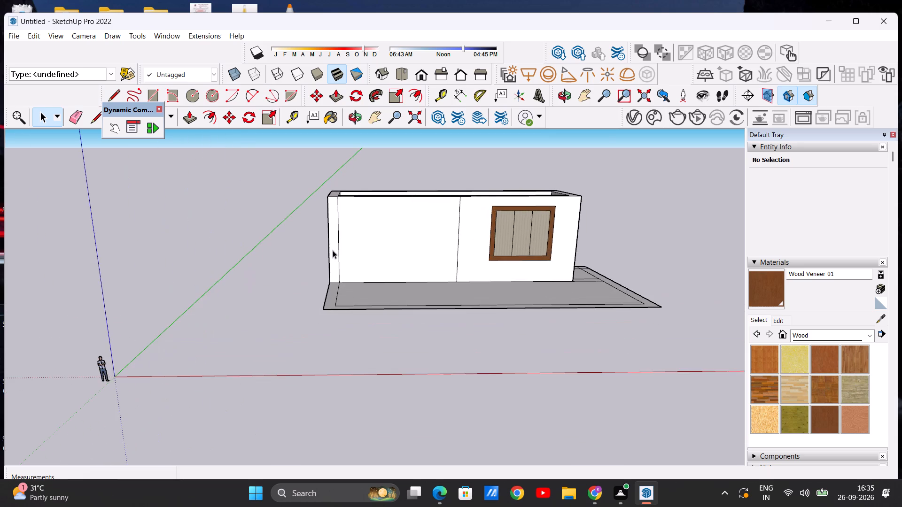
middle_drag(338, 259, 340, 316)
scroll(353, 287, down, 5)
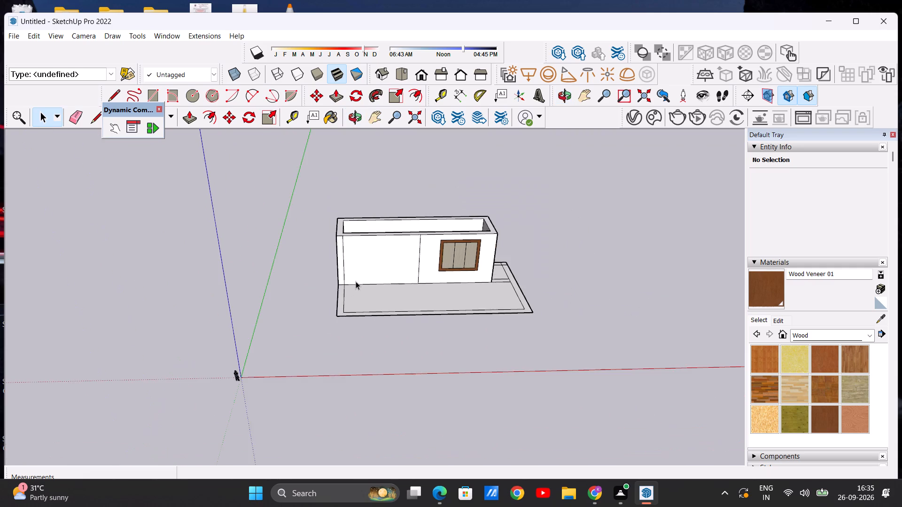
scroll(342, 281, up, 7)
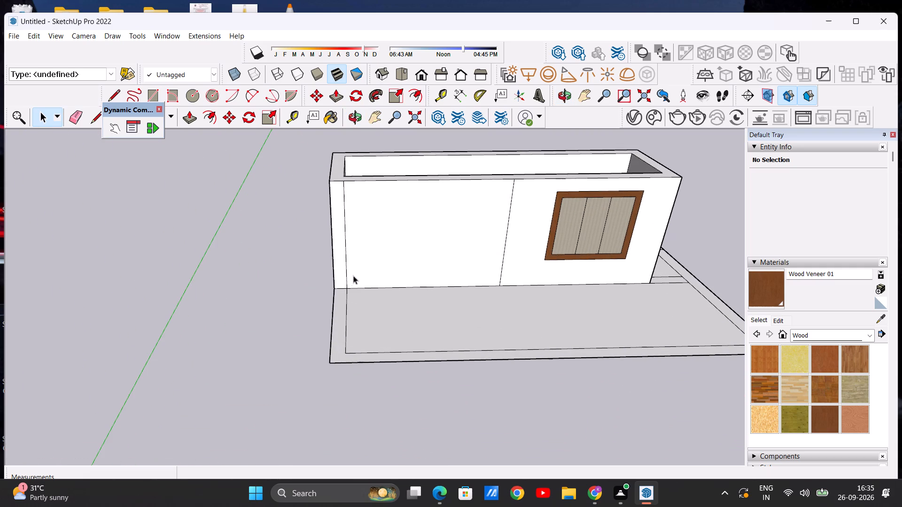
scroll(353, 276, down, 6)
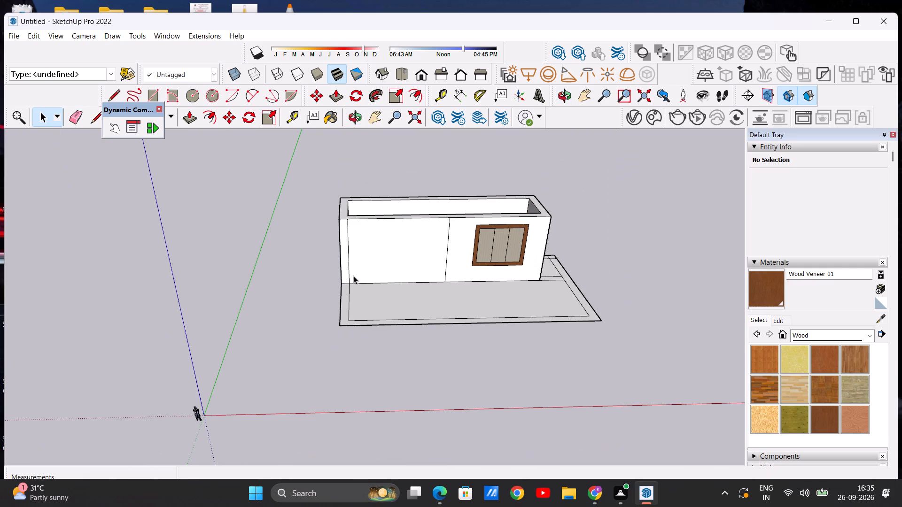
scroll(360, 266, down, 3)
middle_drag(375, 272, 372, 246)
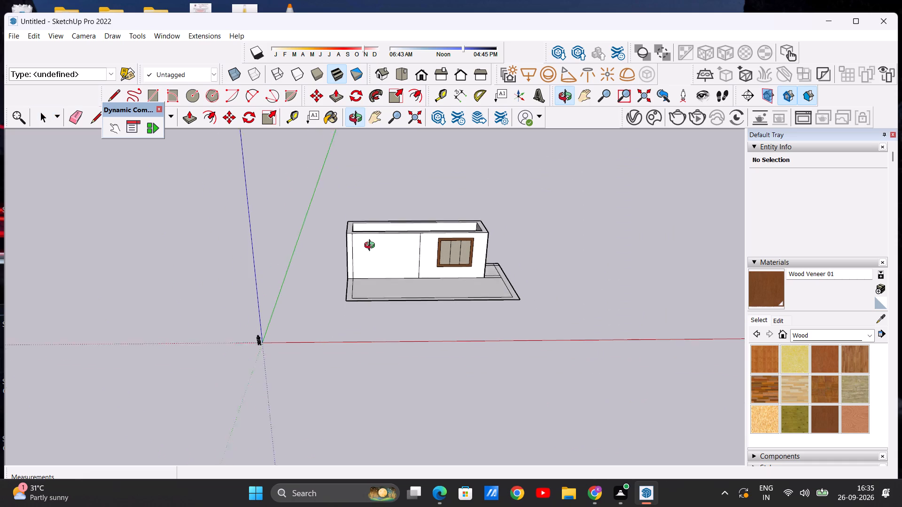
middle_drag(372, 246, 302, 250)
scroll(390, 234, up, 6)
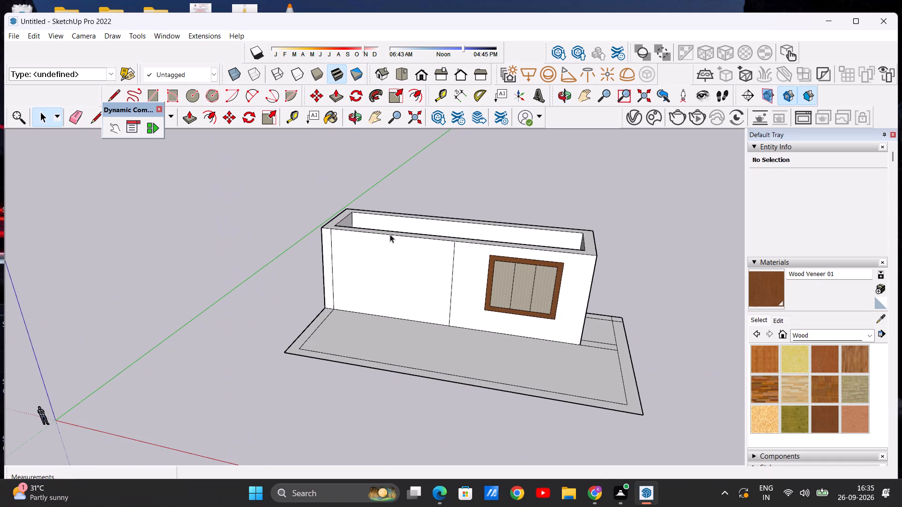
scroll(394, 273, up, 2)
middle_drag(381, 278, 389, 279)
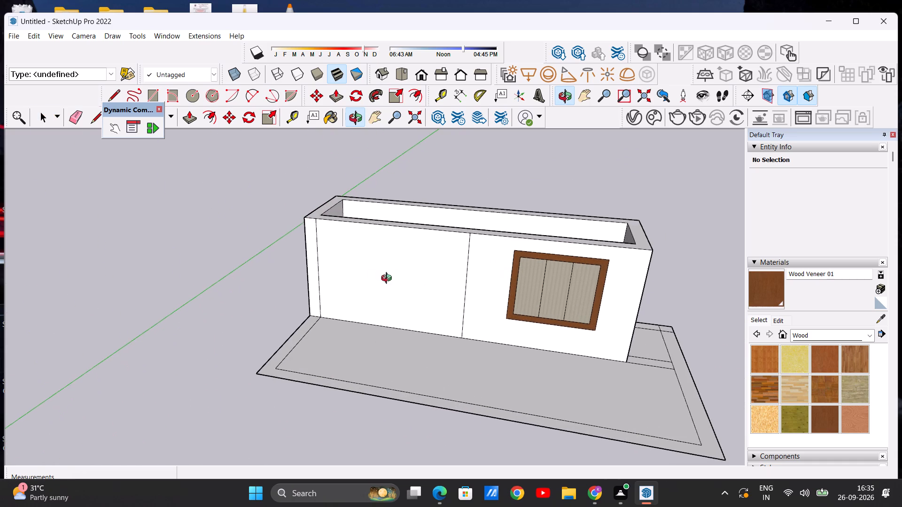
middle_drag(389, 279, 540, 261)
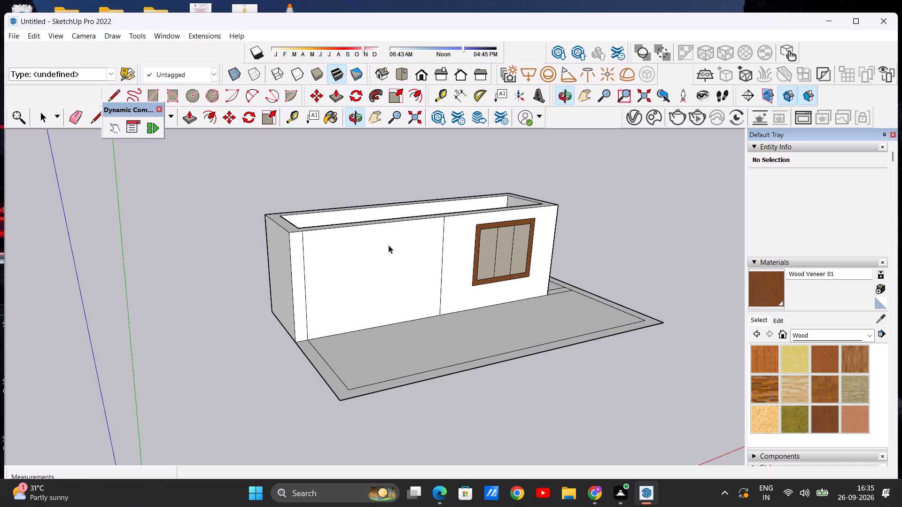
middle_drag(363, 245, 392, 259)
scroll(363, 245, down, 1)
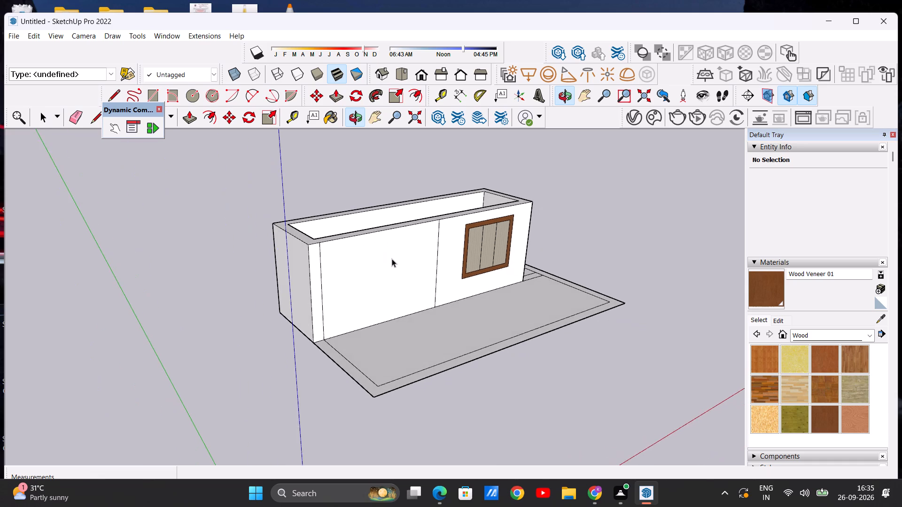
Draw a second full-height vertical line on the wall, between the midpoint line and the end farthest from the window.
scroll(436, 241, up, 3)
middle_drag(440, 253, 367, 261)
scroll(367, 261, down, 1)
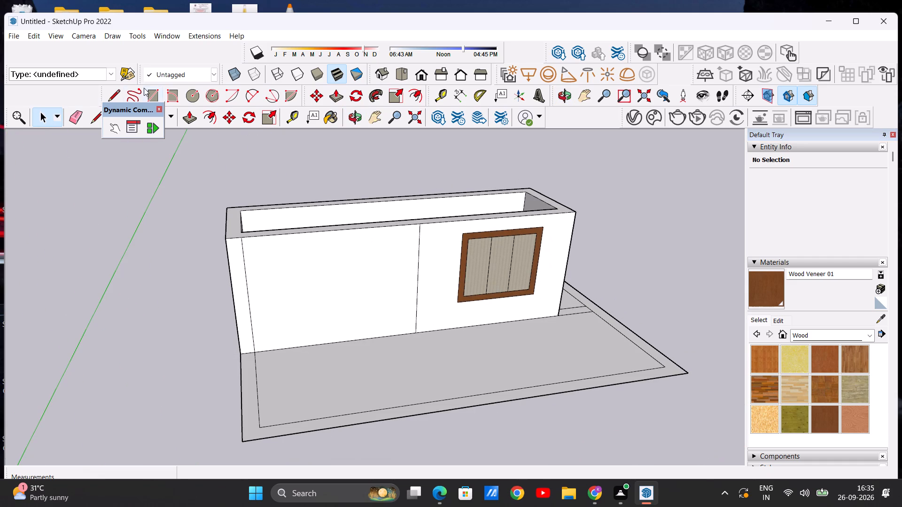
click(109, 92)
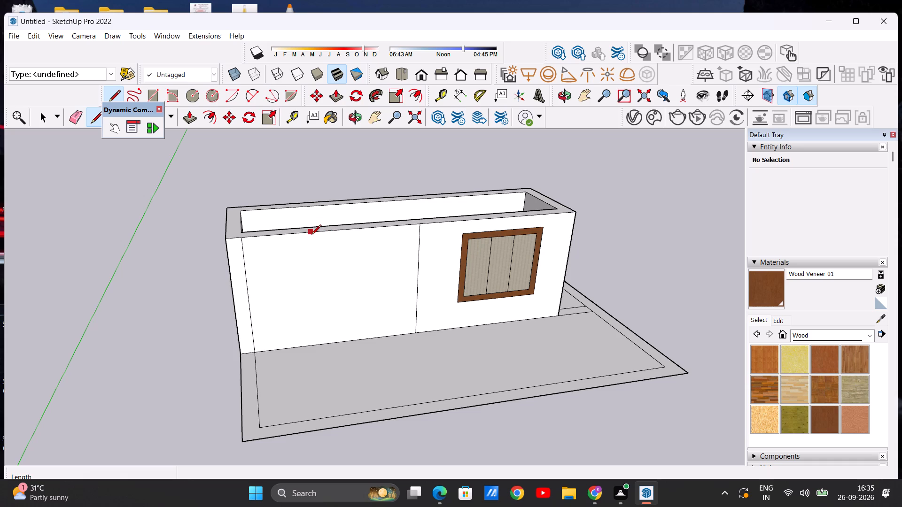
click(311, 235)
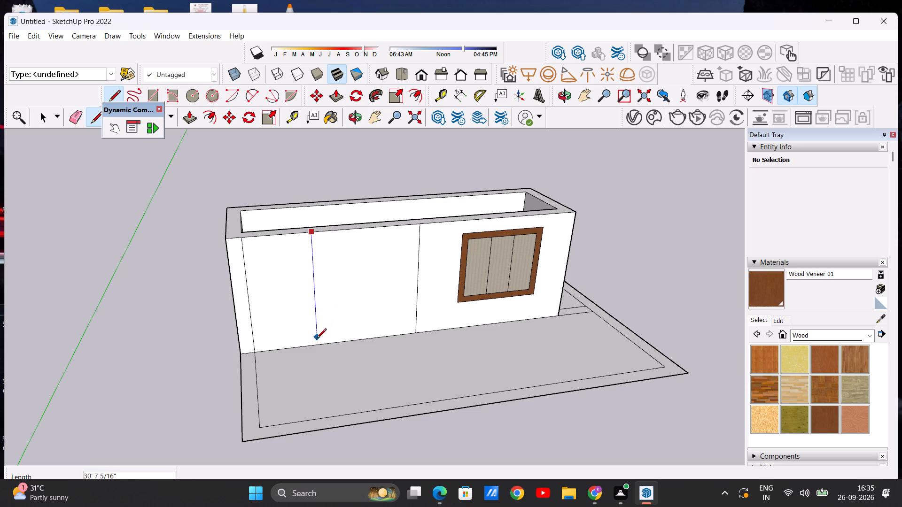
click(315, 345)
key(space)
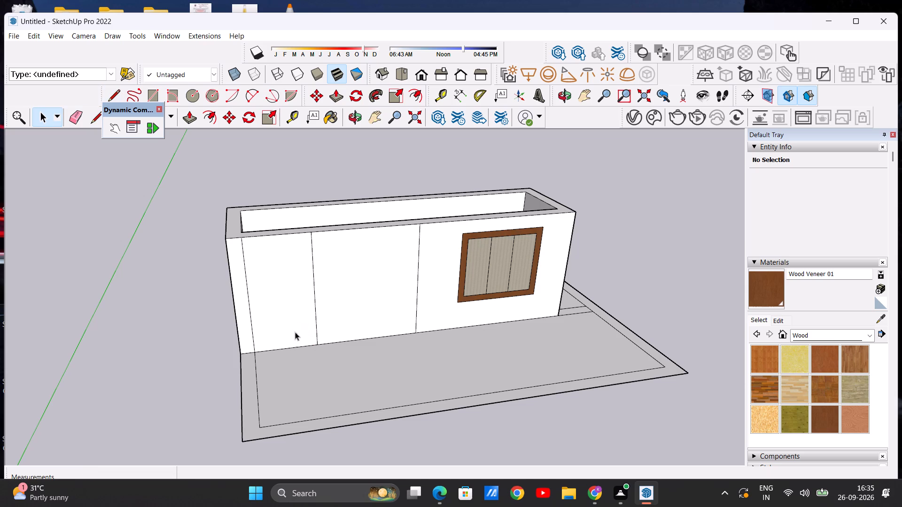
Push/Pull the wall section between the two vertical lines outward over the floor by about 18' 8".
middle_drag(299, 314, 349, 301)
scroll(368, 284, up, 4)
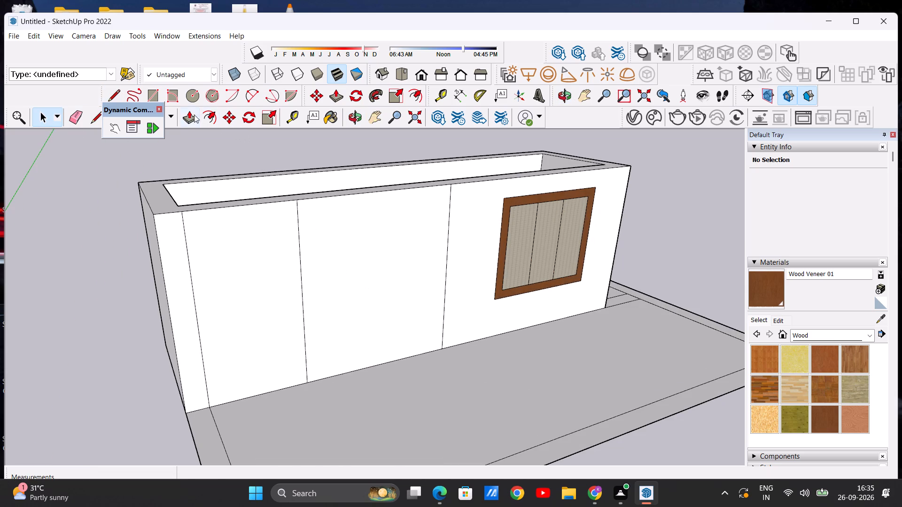
click(193, 115)
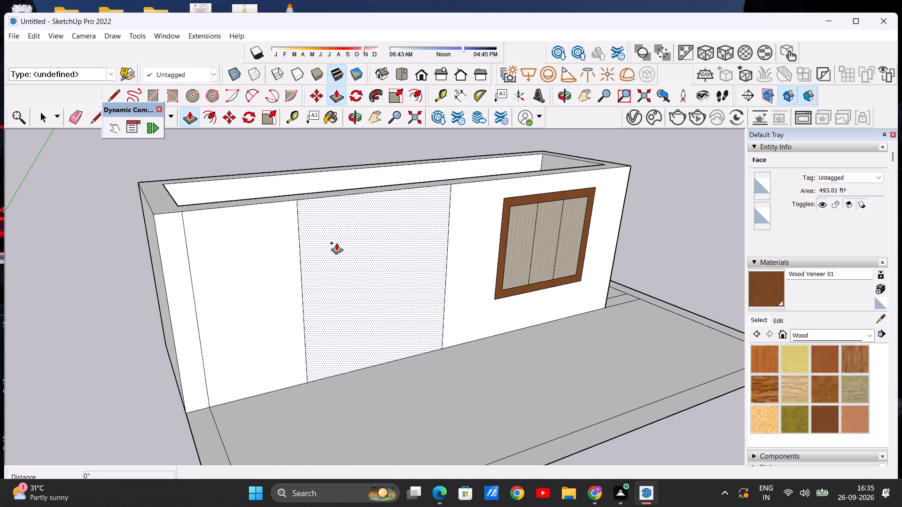
click(336, 243)
middle_drag(381, 300, 374, 299)
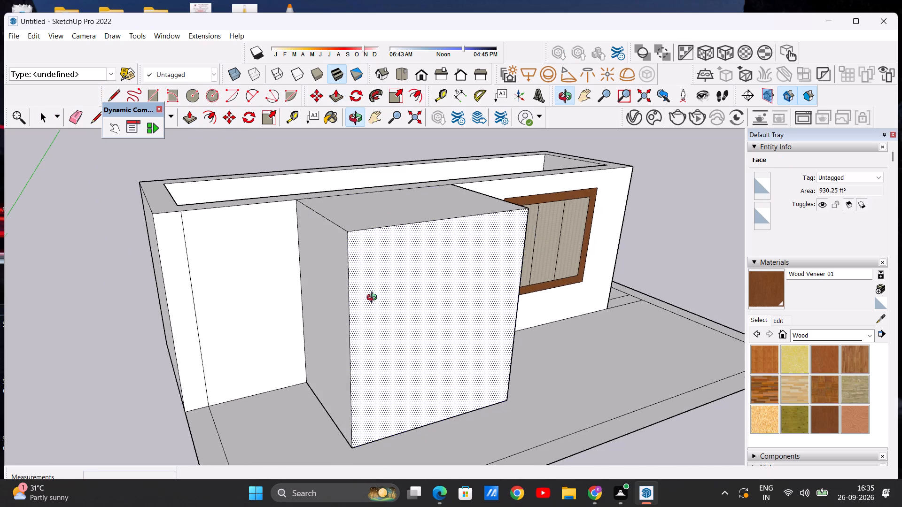
middle_drag(374, 299, 273, 279)
scroll(306, 261, down, 5)
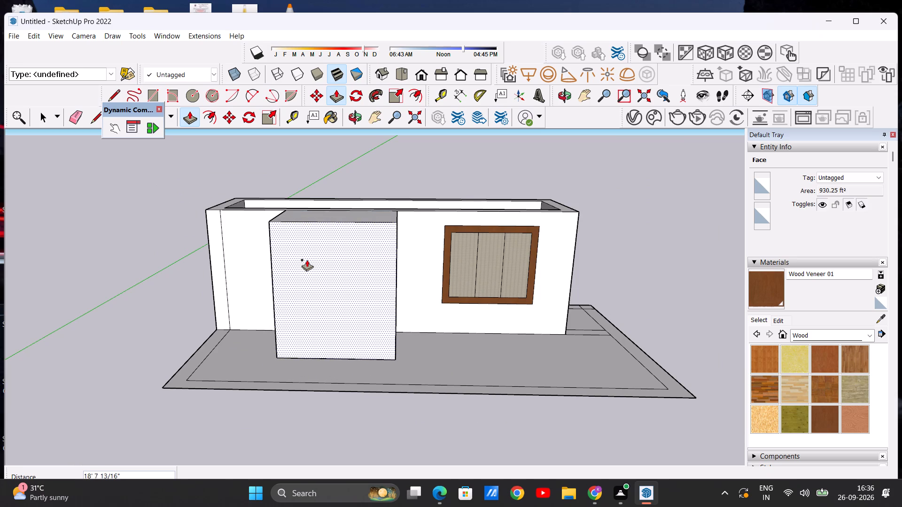
click(307, 260)
key(space)
Examine the projecting section, the window wall and the floor from the front, from above and from several angles.
scroll(364, 256, down, 4)
middle_drag(360, 283, 374, 238)
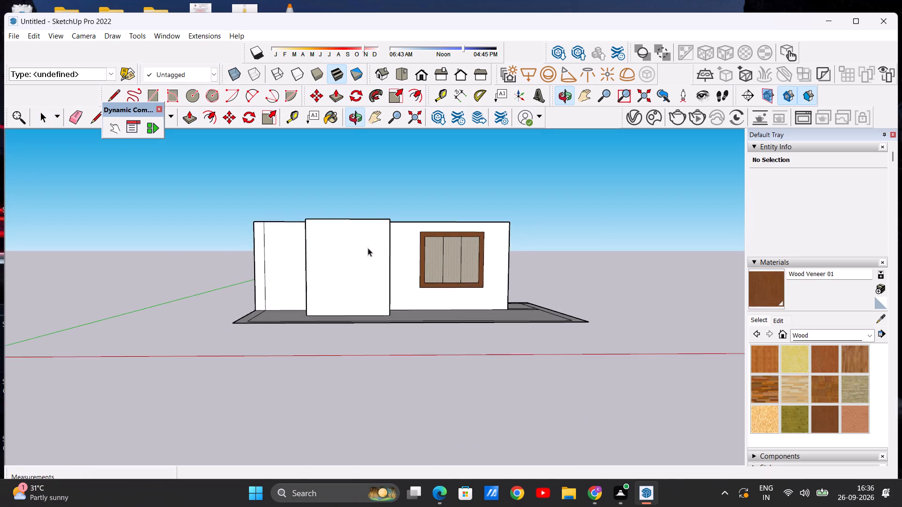
scroll(361, 257, down, 4)
middle_drag(399, 261, 368, 283)
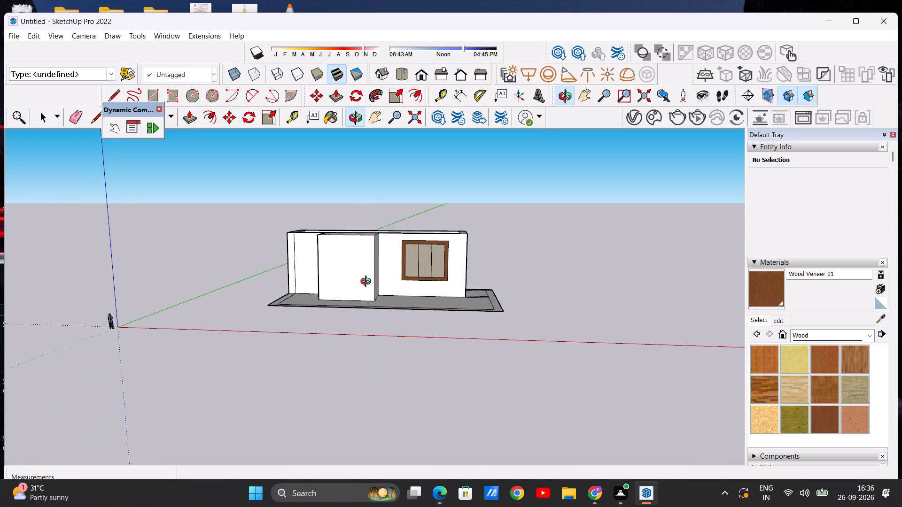
middle_drag(368, 283, 373, 293)
scroll(352, 268, up, 7)
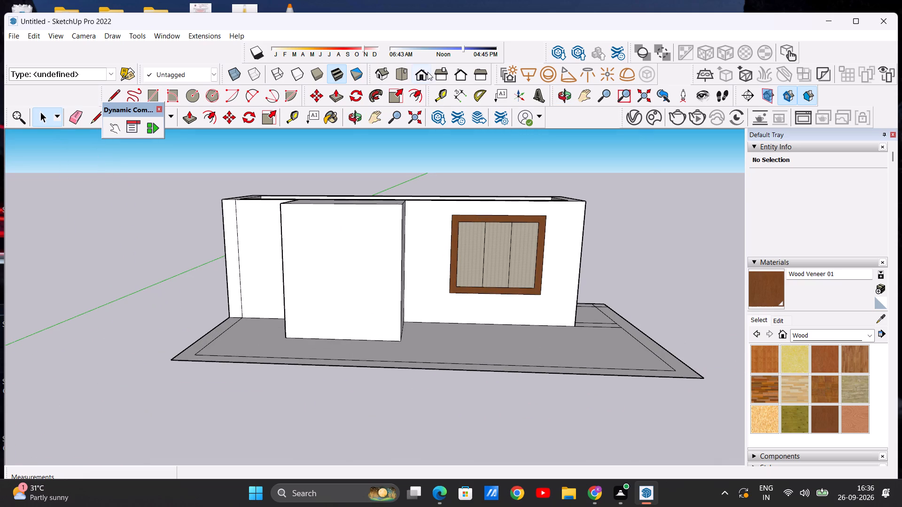
click(424, 71)
scroll(431, 252, down, 4)
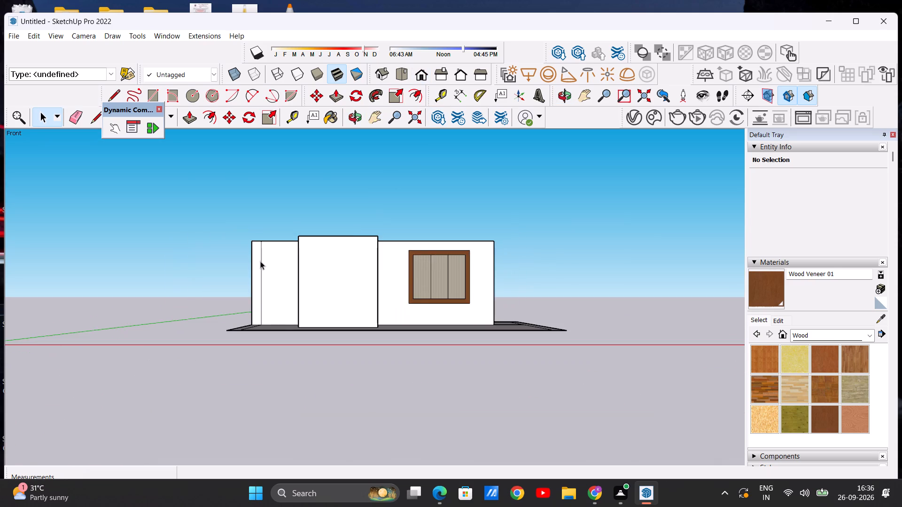
scroll(299, 251, up, 7)
scroll(390, 255, up, 2)
scroll(376, 257, down, 3)
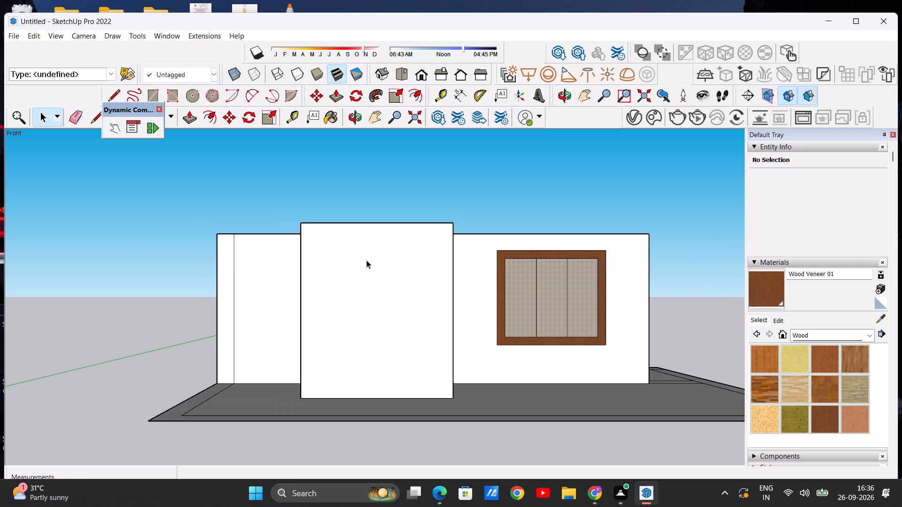
middle_drag(279, 273, 352, 342)
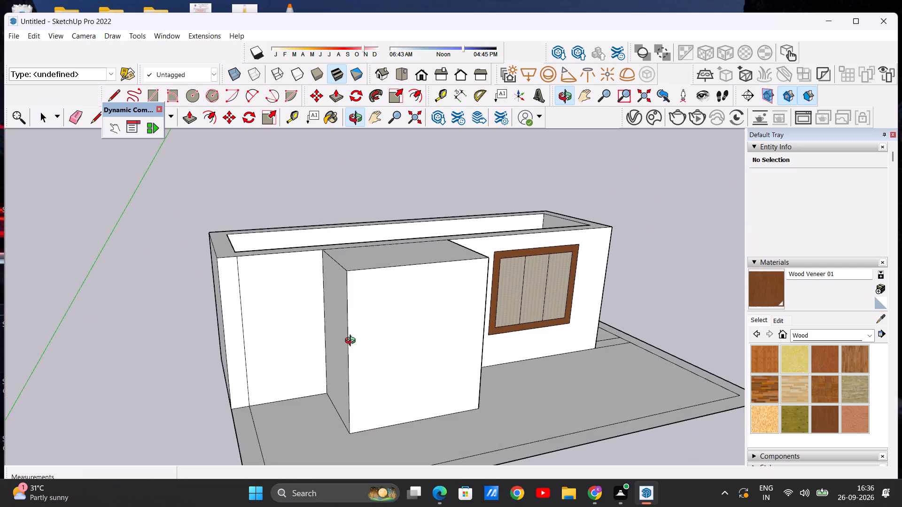
middle_drag(352, 342, 280, 293)
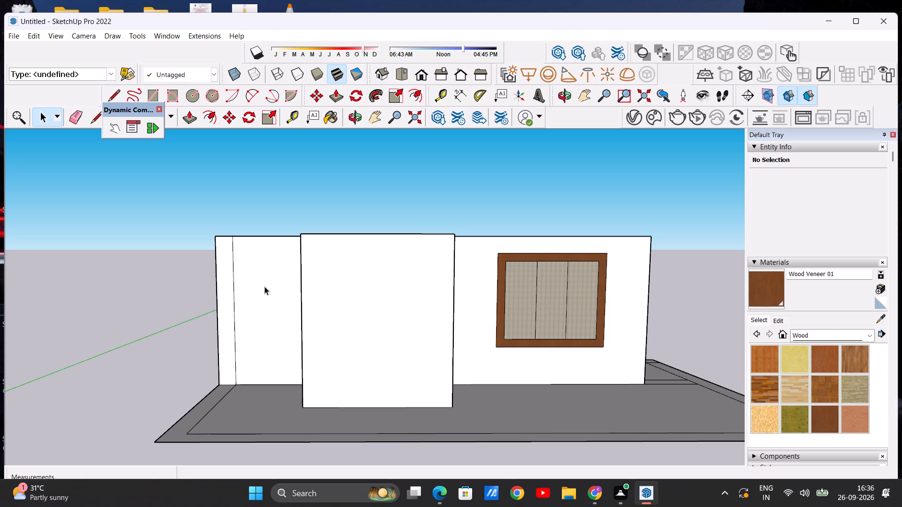
scroll(344, 259, down, 4)
middle_drag(342, 257, 333, 340)
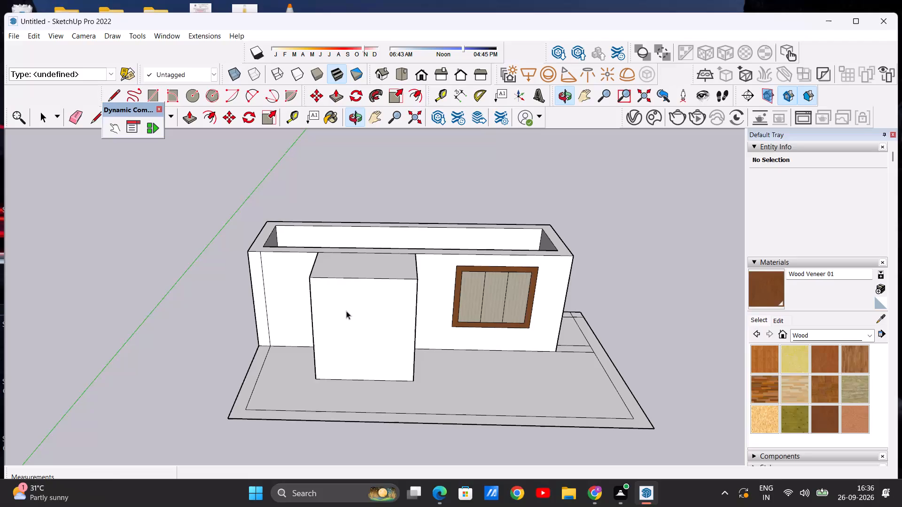
scroll(362, 253, down, 4)
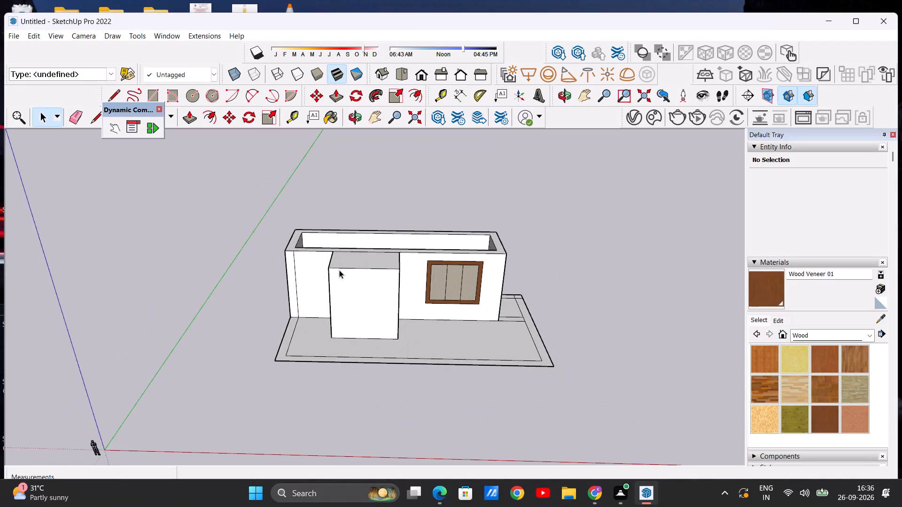
middle_drag(324, 278, 239, 322)
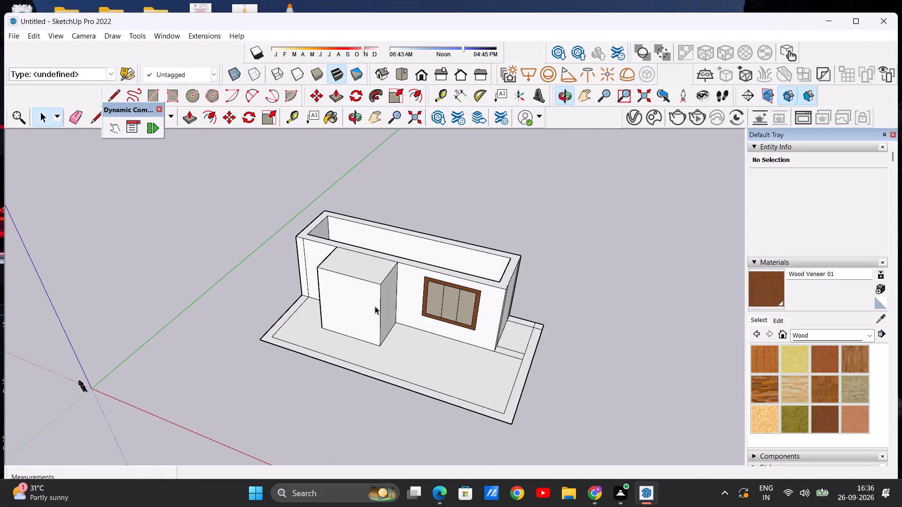
middle_drag(345, 307, 475, 261)
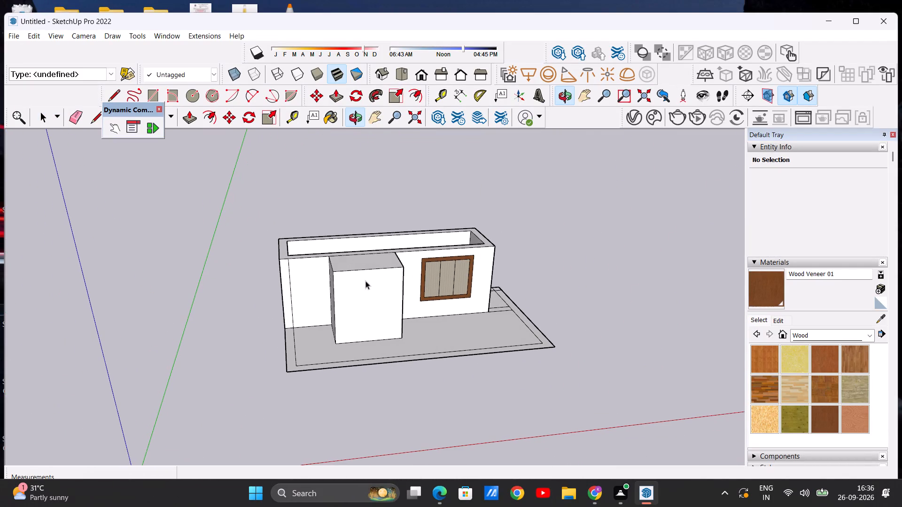
middle_drag(372, 283, 326, 288)
scroll(328, 272, up, 8)
middle_drag(335, 308, 345, 279)
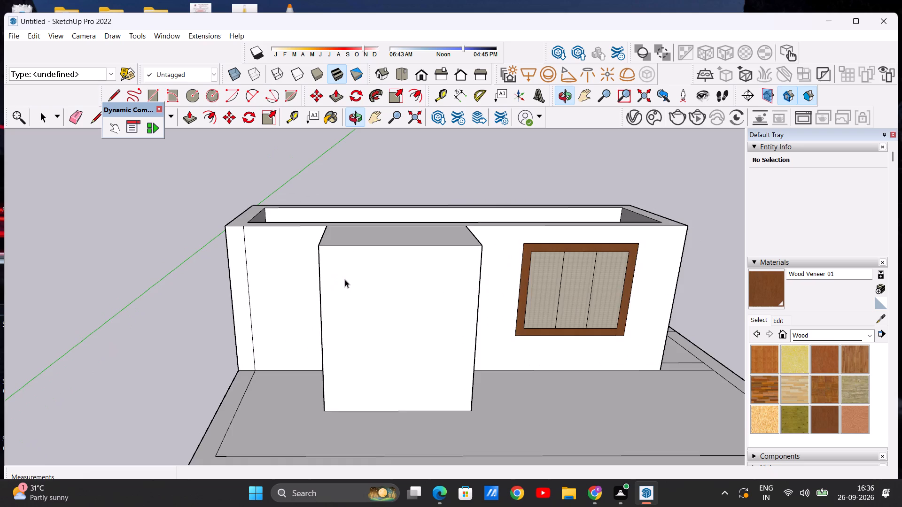
scroll(345, 279, down, 8)
scroll(341, 300, up, 7)
scroll(314, 256, down, 6)
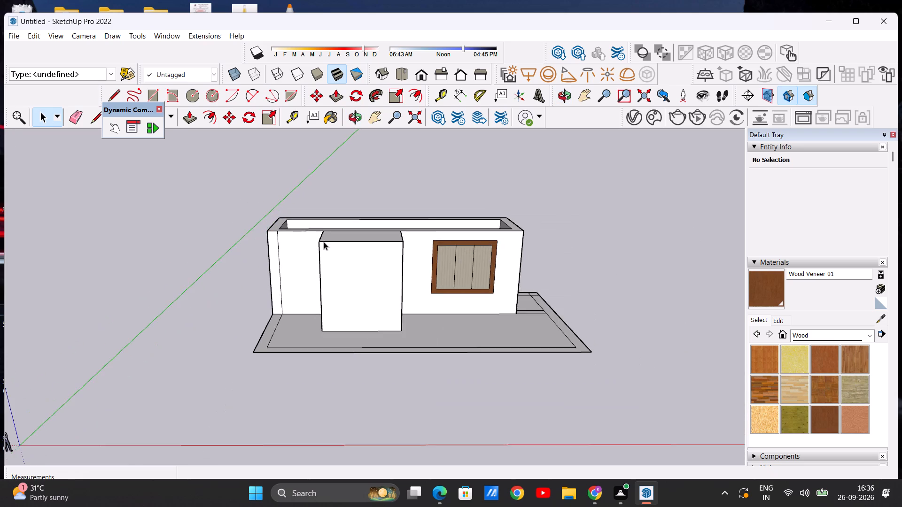
middle_drag(324, 242, 309, 366)
middle_drag(362, 284, 357, 369)
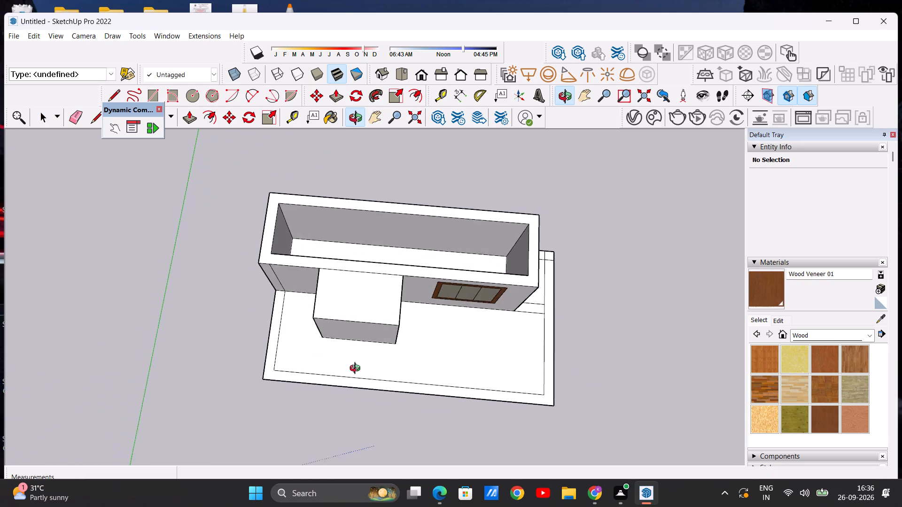
middle_drag(357, 369, 379, 227)
middle_drag(375, 291, 379, 230)
scroll(360, 296, up, 1)
middle_drag(359, 293, 359, 270)
scroll(359, 269, down, 4)
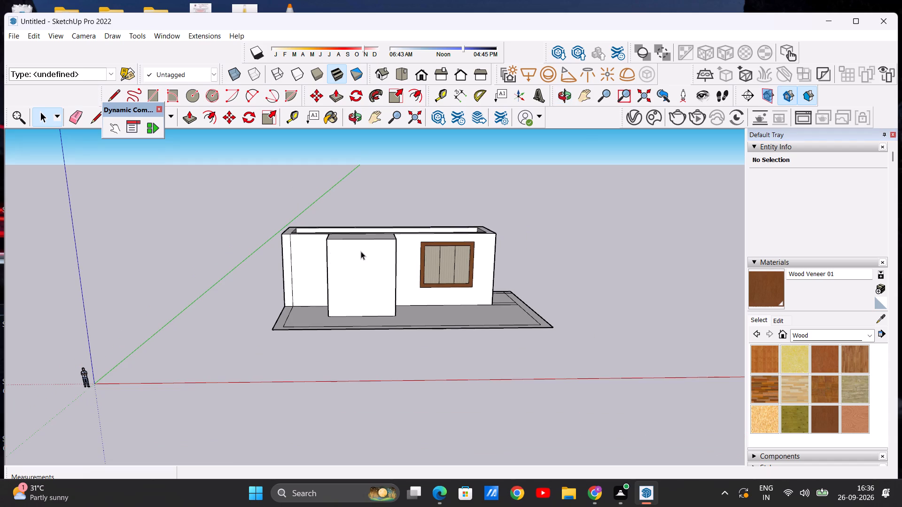
middle_drag(364, 253, 349, 392)
middle_click(349, 392)
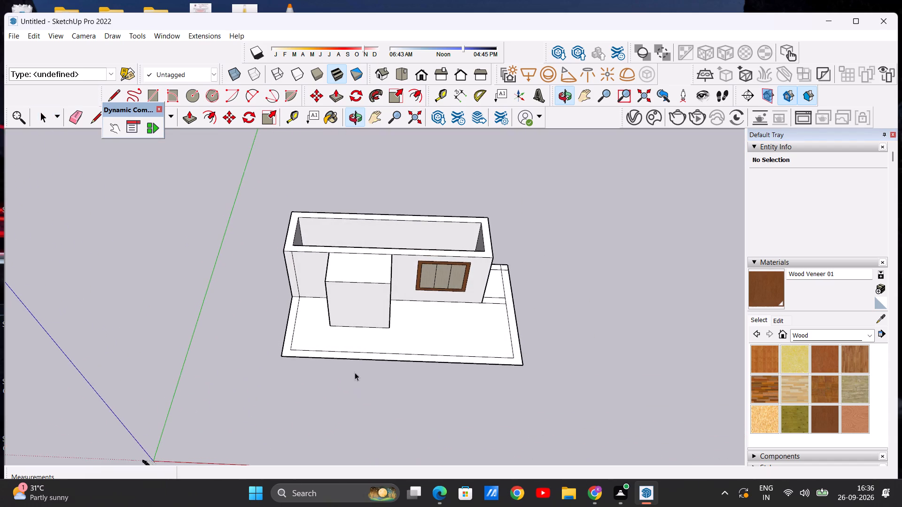
middle_drag(355, 372, 356, 236)
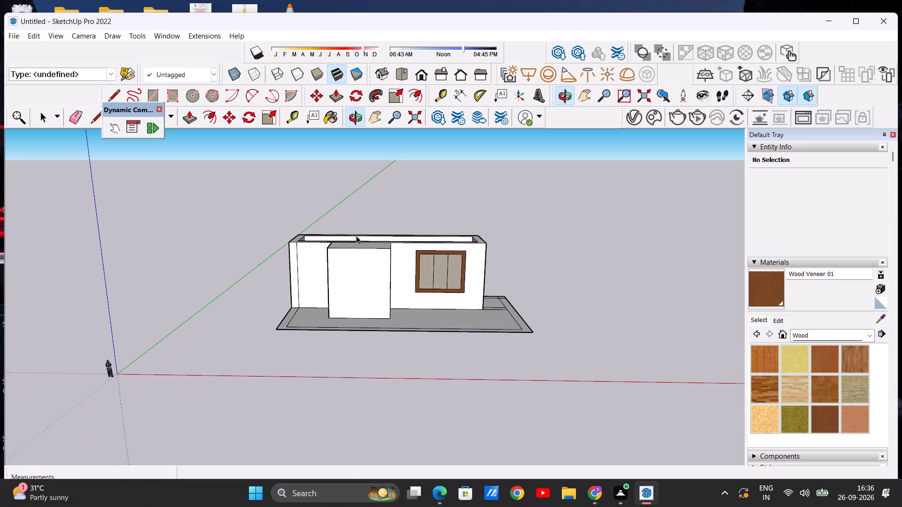
middle_drag(345, 272, 353, 251)
scroll(373, 254, up, 3)
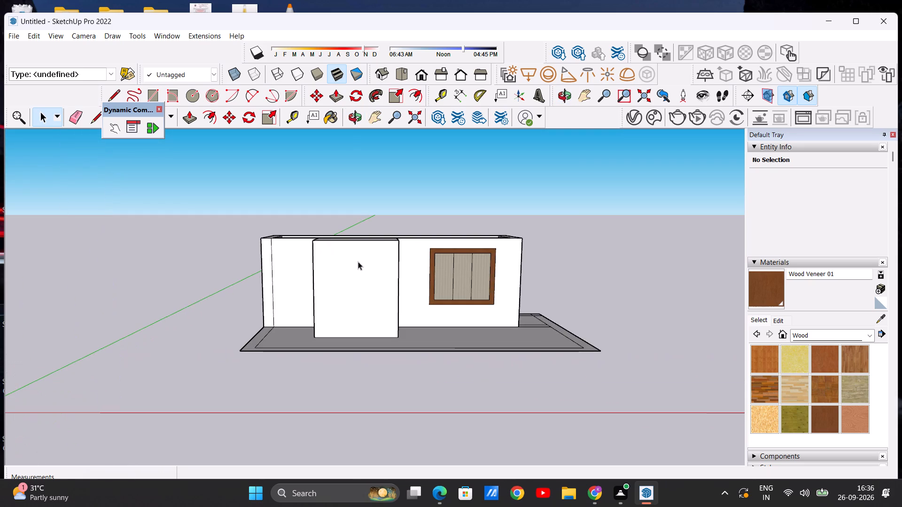
scroll(368, 249, down, 2)
middle_drag(349, 269, 365, 259)
scroll(351, 272, down, 5)
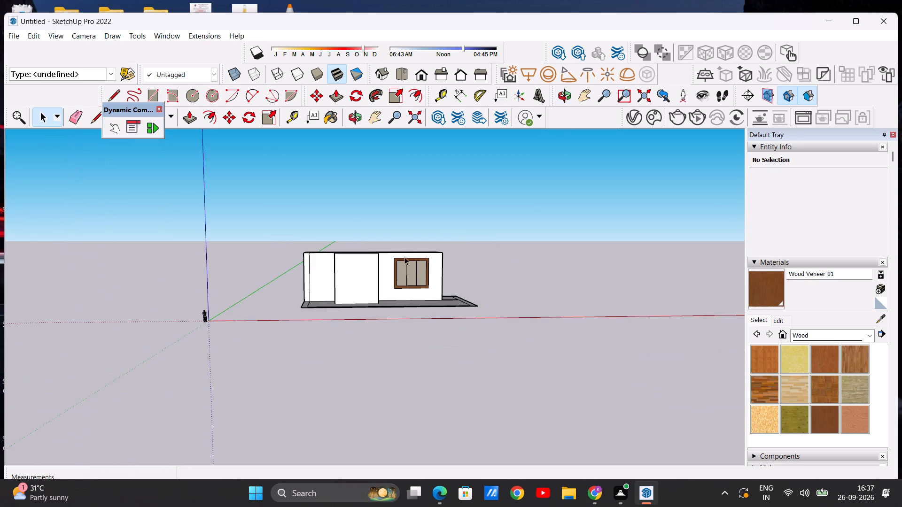
Draw a door rectangle about 26' 4" high and 14' 7" wide on the projecting section's front face.
scroll(409, 253, up, 6)
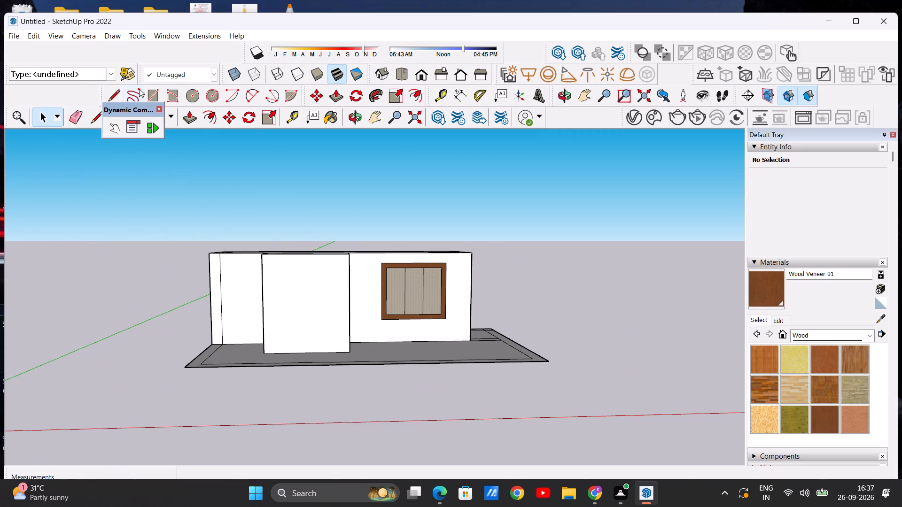
click(152, 90)
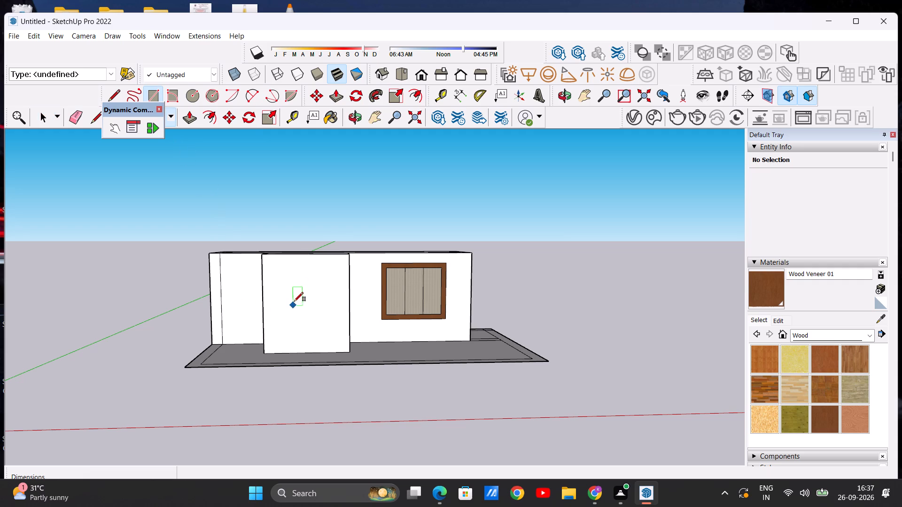
scroll(299, 295, up, 5)
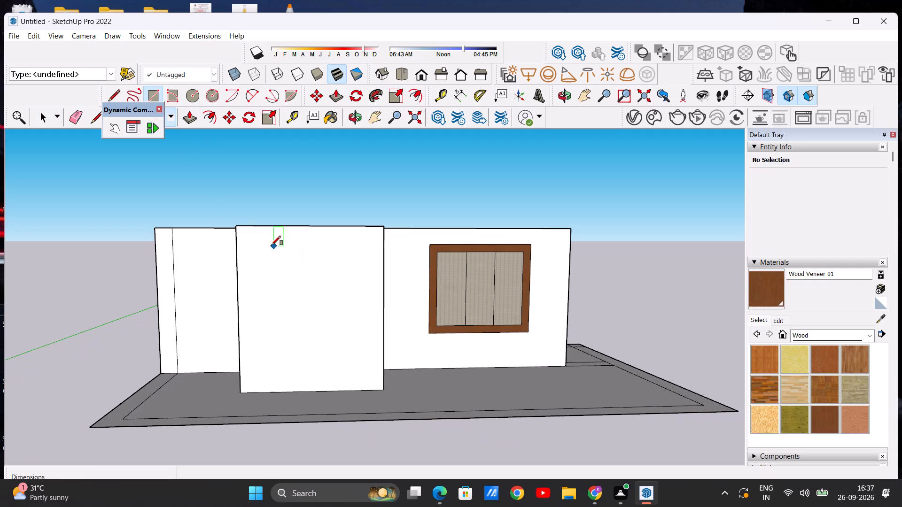
click(272, 245)
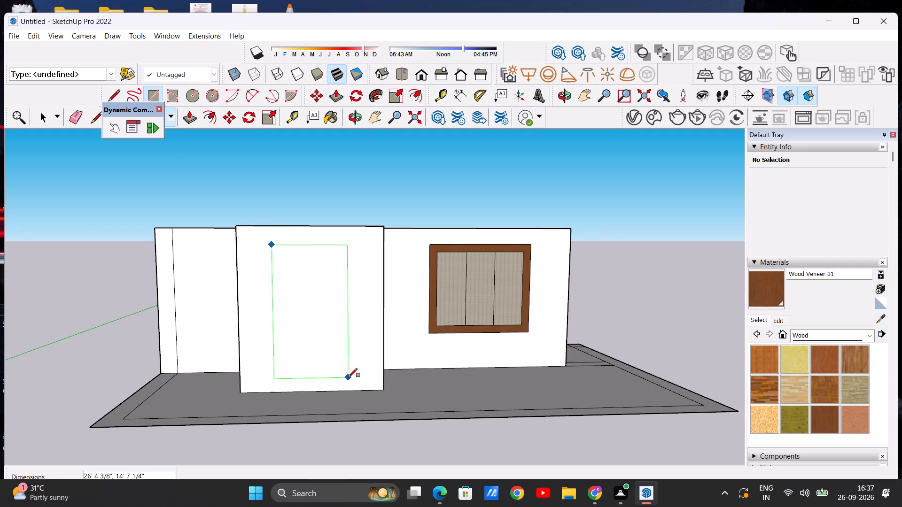
click(348, 377)
key(space)
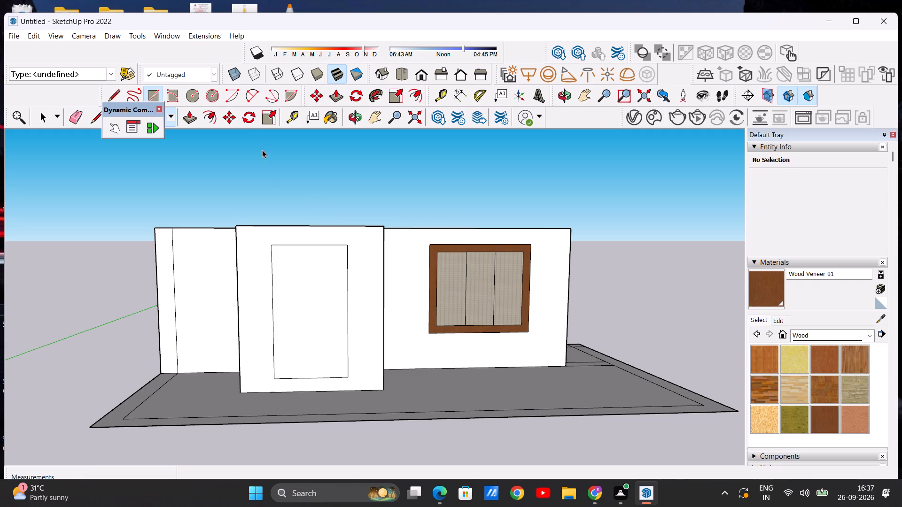
Offset the door rectangle's outline inward by about 2' 3" to form the door frame.
click(205, 113)
click(307, 253)
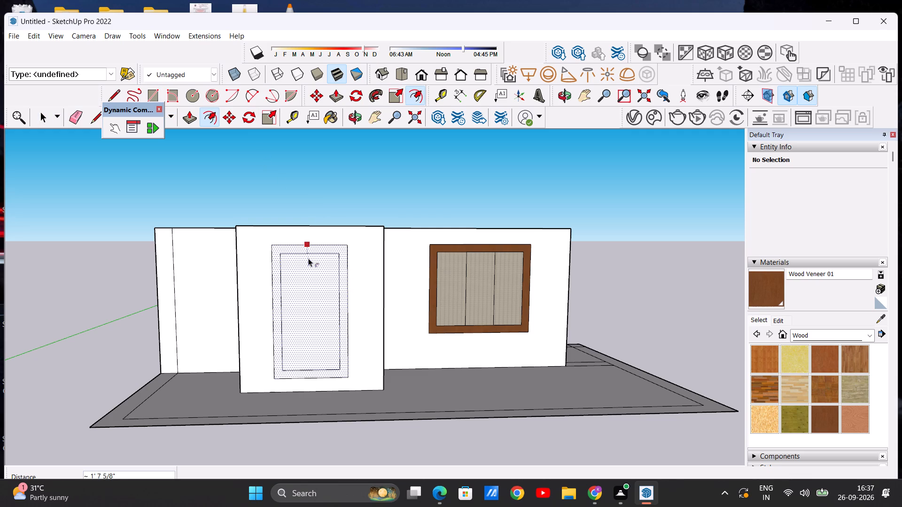
click(308, 257)
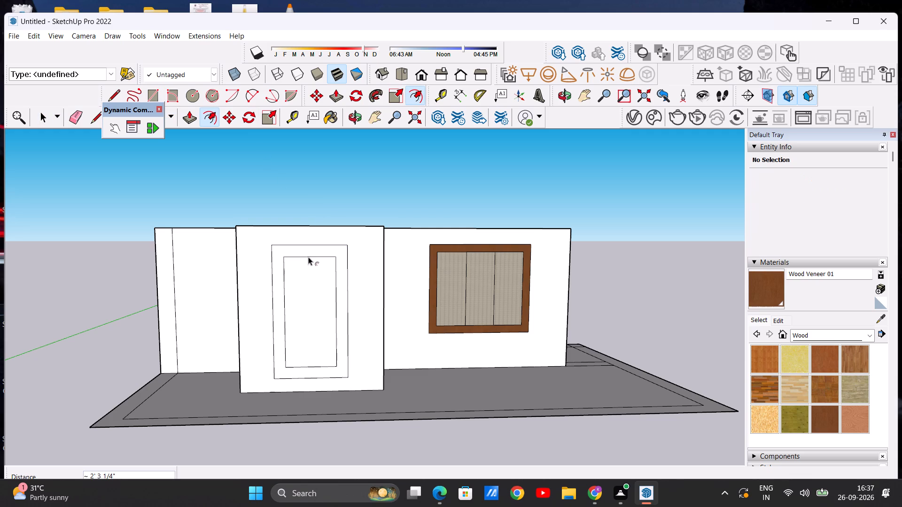
key(space)
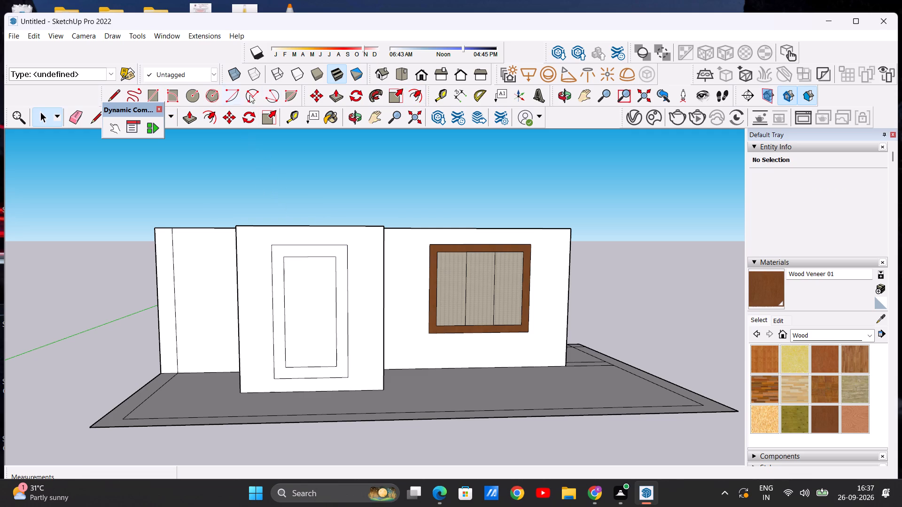
Draw a narrow vertical handle rectangle about 8' 1" by 1' 4" inside the inner door panel, near its side farthest from the window.
click(155, 92)
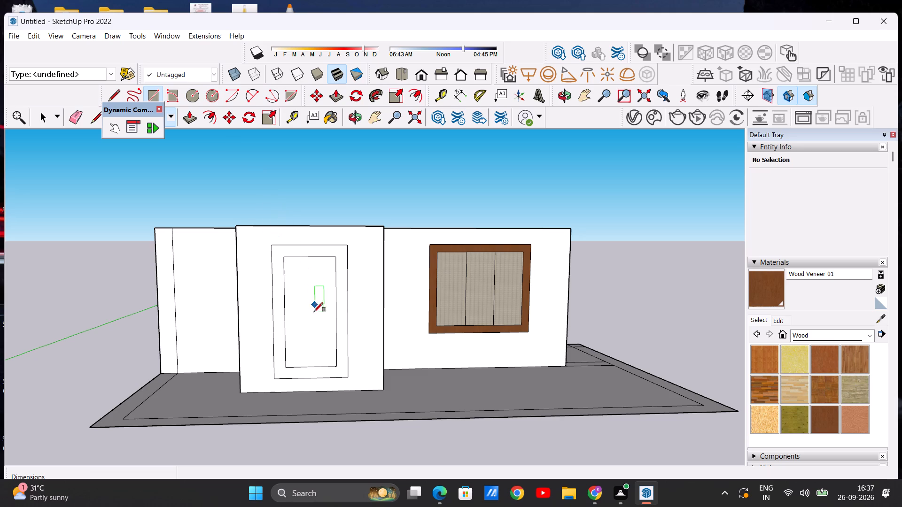
click(293, 292)
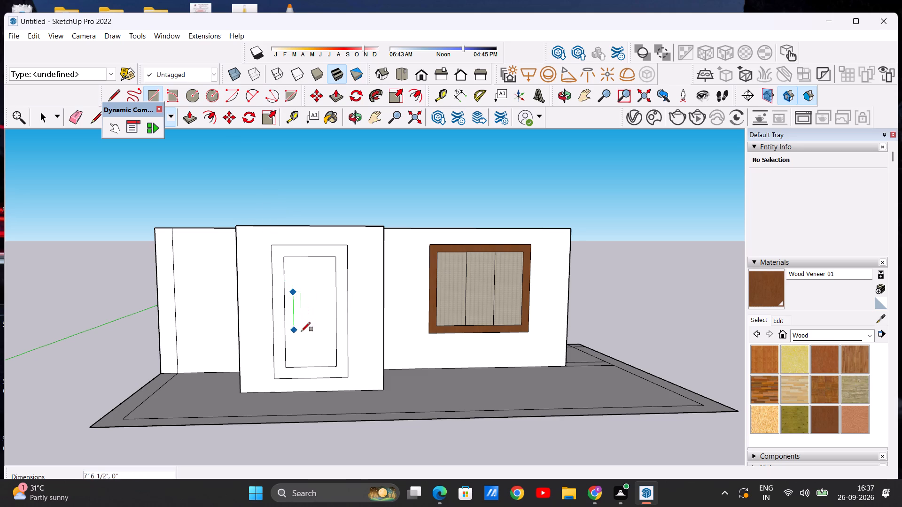
click(301, 333)
key(space)
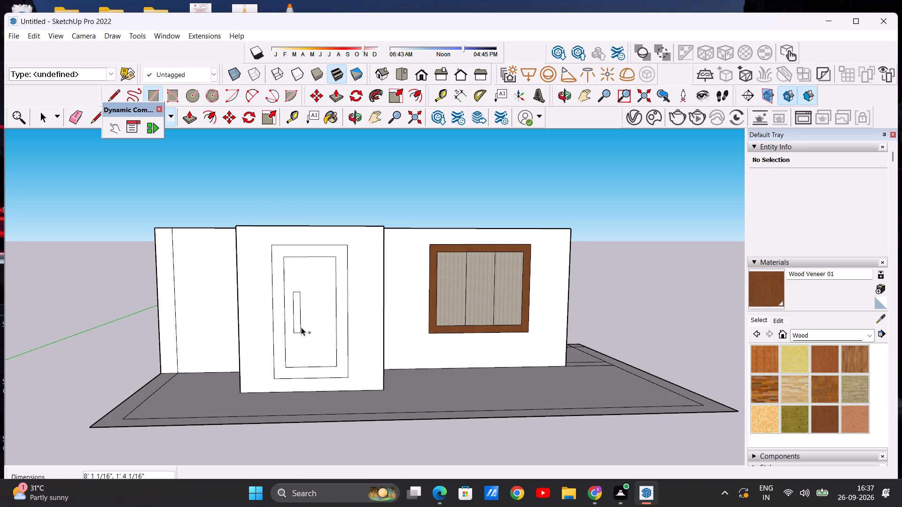
Undo the door handle rectangle and redraw it shorter, about 6' tall, inside the inner door panel near the same side.
key(ctrl+z)
click(153, 97)
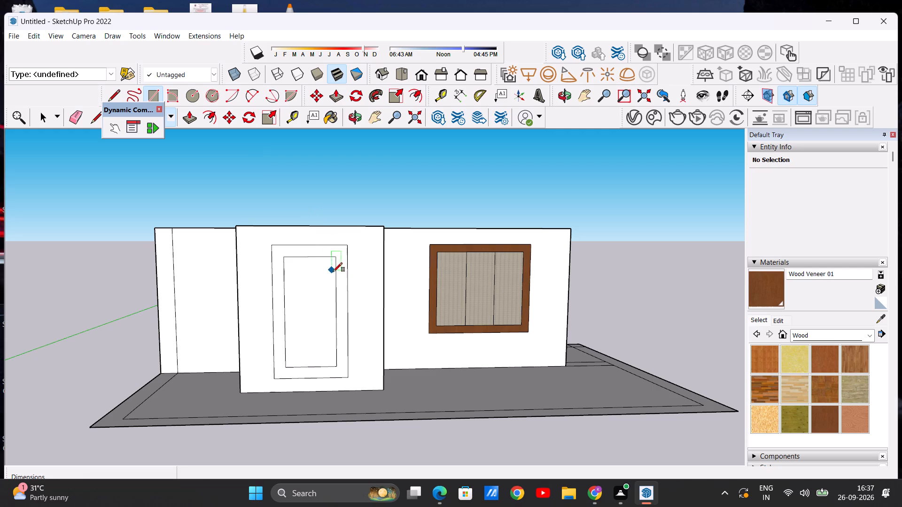
click(291, 295)
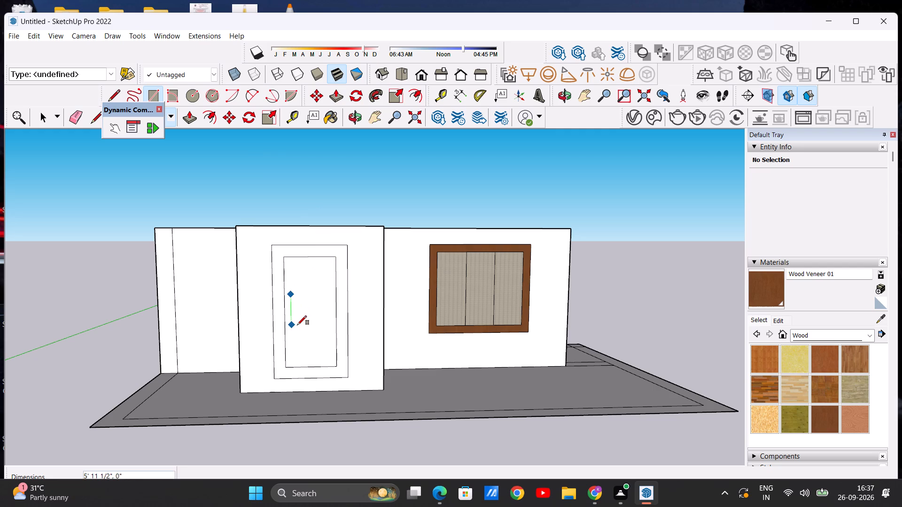
click(298, 325)
key(space)
Examine the door, window wall and floor from the front and from raised angles.
scroll(268, 278, down, 4)
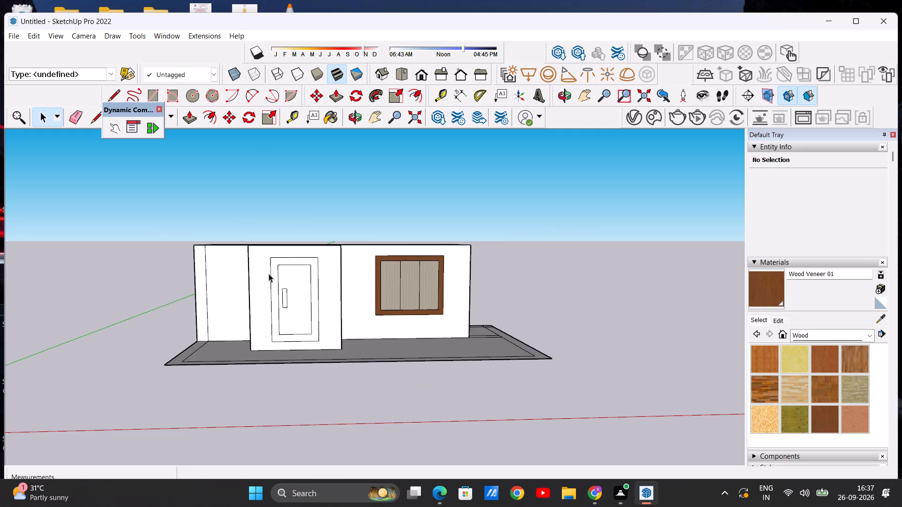
scroll(269, 274, down, 3)
scroll(292, 275, up, 7)
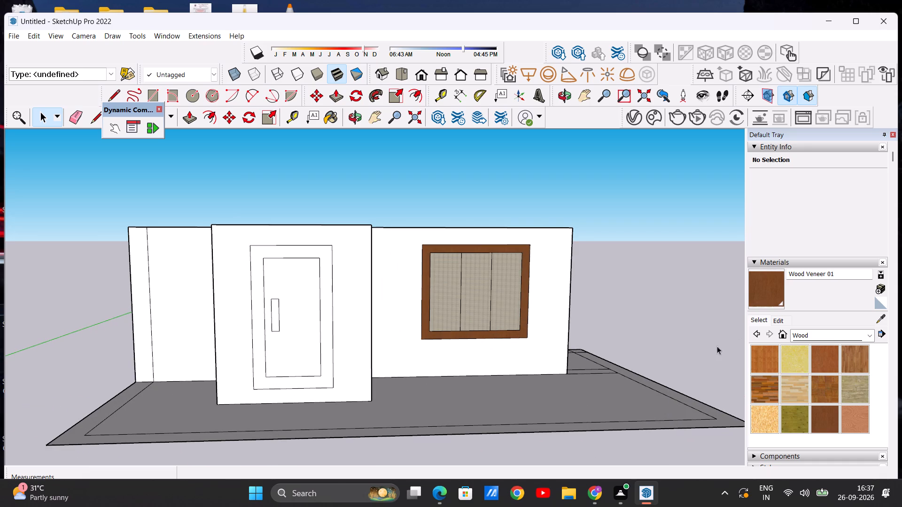
scroll(435, 263, down, 9)
scroll(357, 276, up, 8)
scroll(357, 276, down, 5)
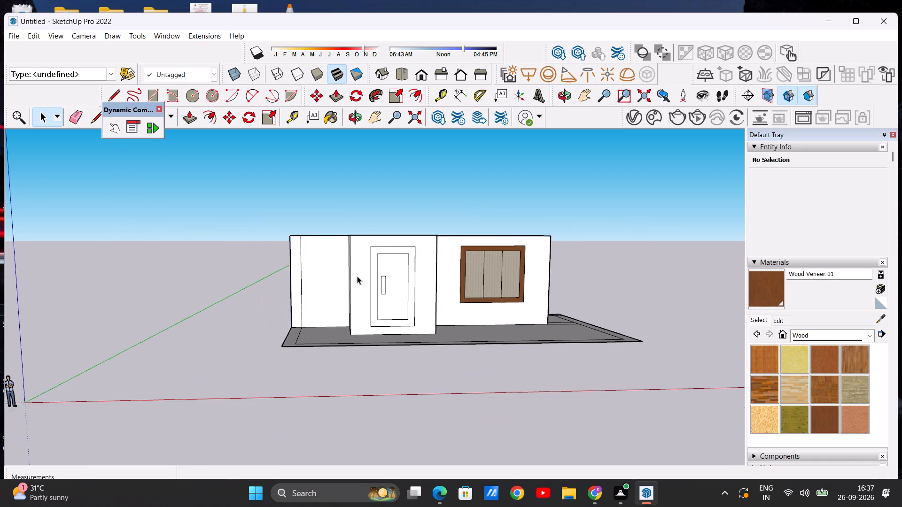
middle_drag(360, 270, 357, 287)
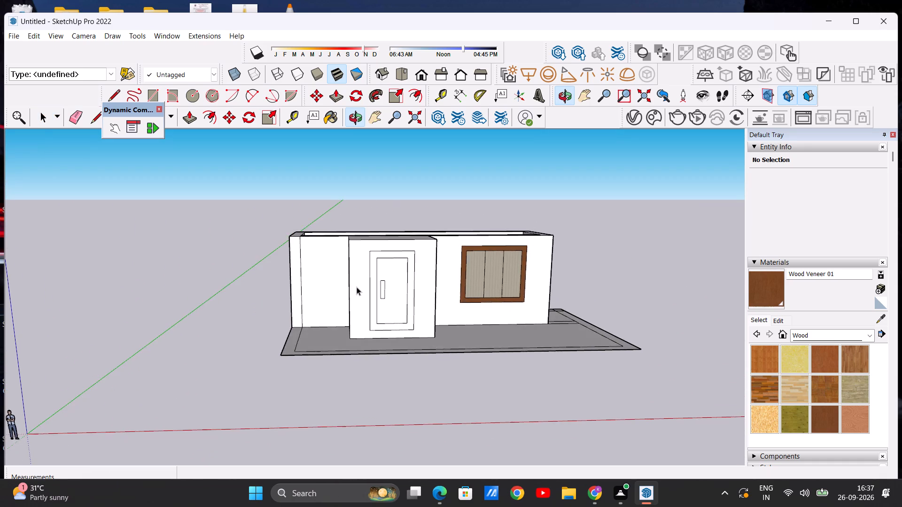
scroll(357, 287, down, 6)
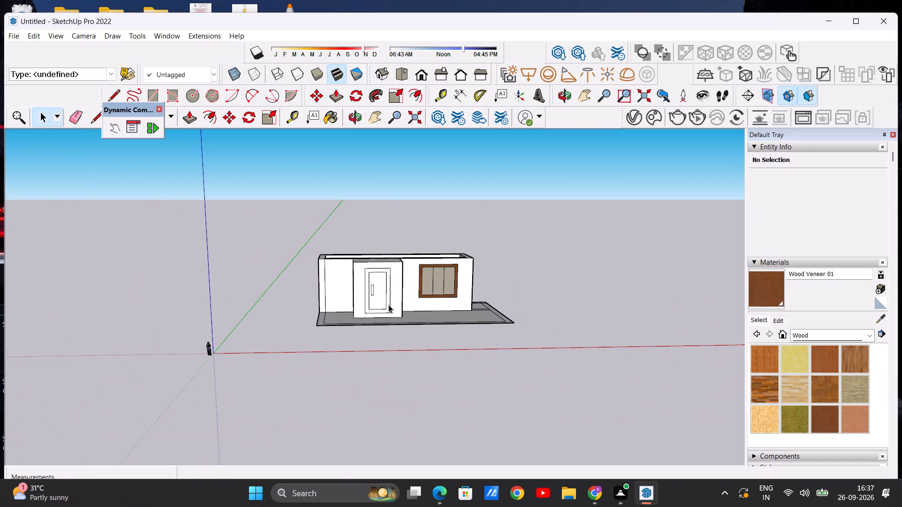
scroll(342, 285, up, 3)
middle_drag(401, 293, 245, 356)
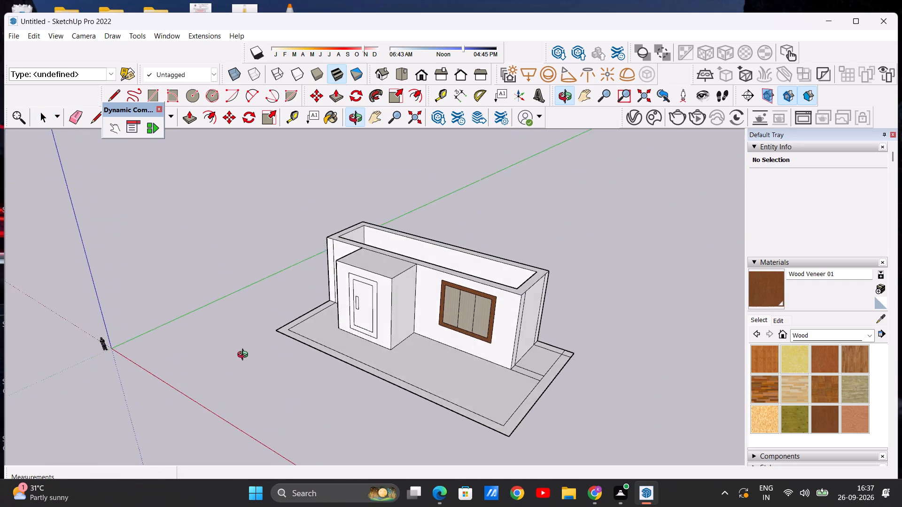
middle_drag(245, 356, 230, 350)
middle_click(230, 350)
middle_drag(231, 351, 324, 336)
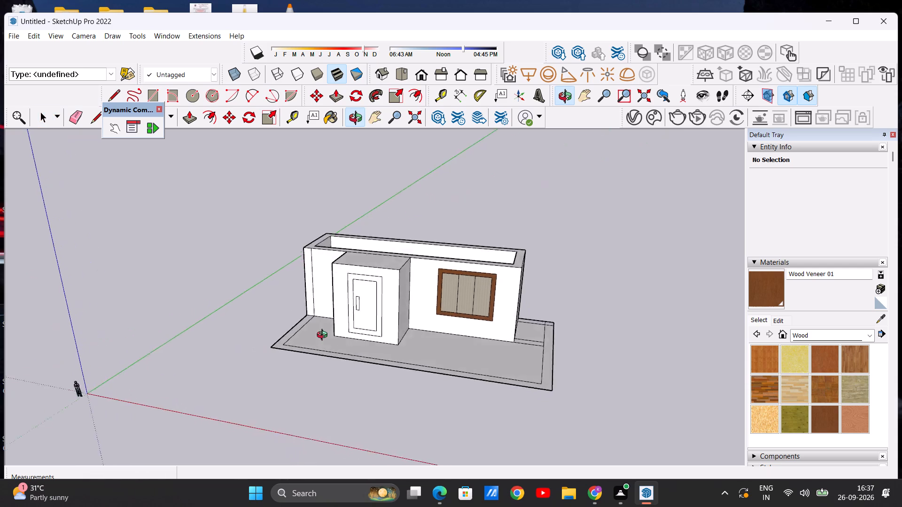
middle_drag(324, 336, 389, 322)
middle_drag(493, 305, 370, 369)
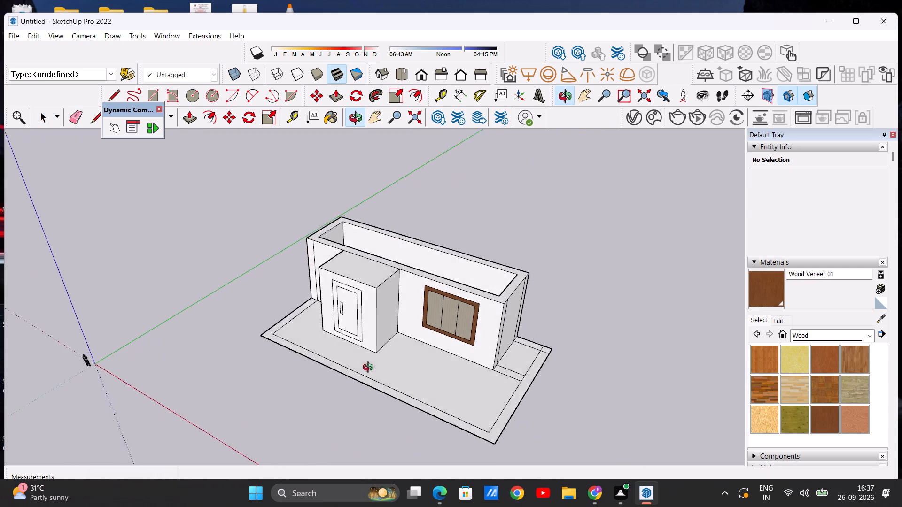
middle_drag(370, 369, 372, 373)
scroll(596, 315, up, 4)
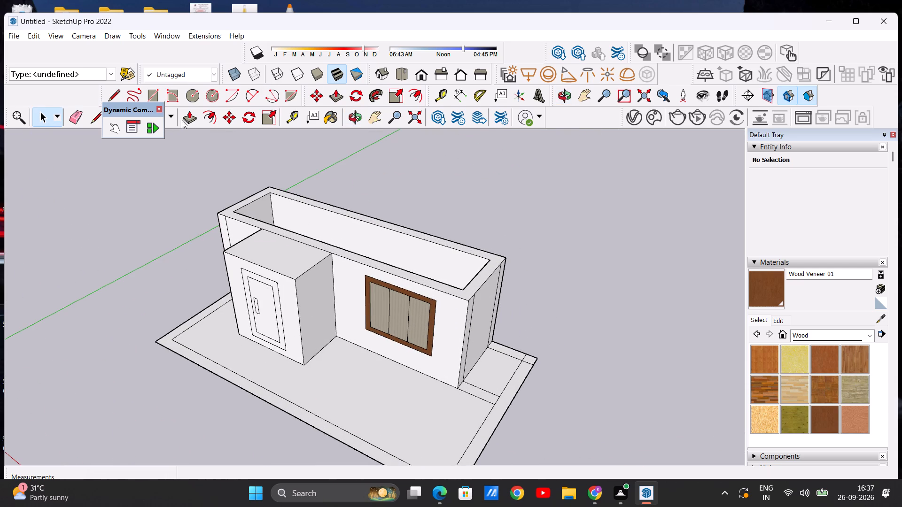
Push/Pull the small corner square of the floor border beyond the window-side end wall up 32' 9" to the wall top.
click(187, 117)
scroll(443, 278, down, 3)
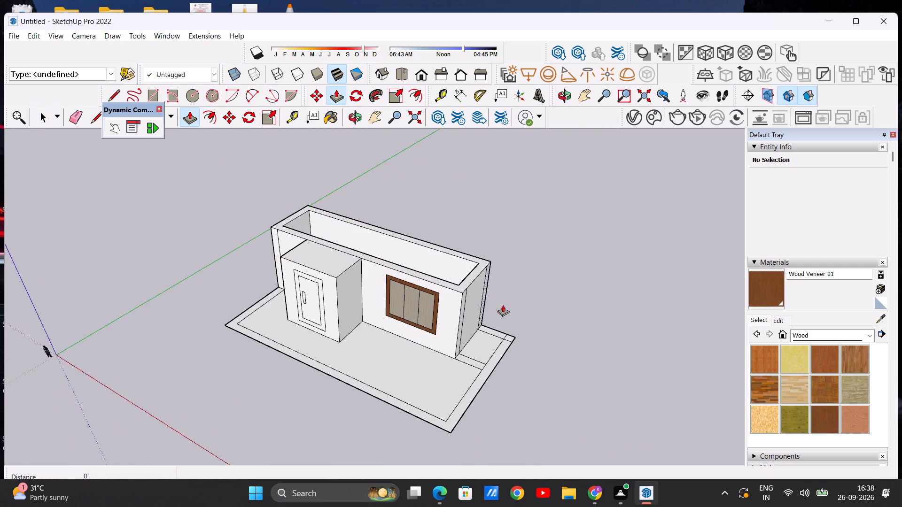
scroll(505, 307, up, 6)
scroll(517, 347, up, 7)
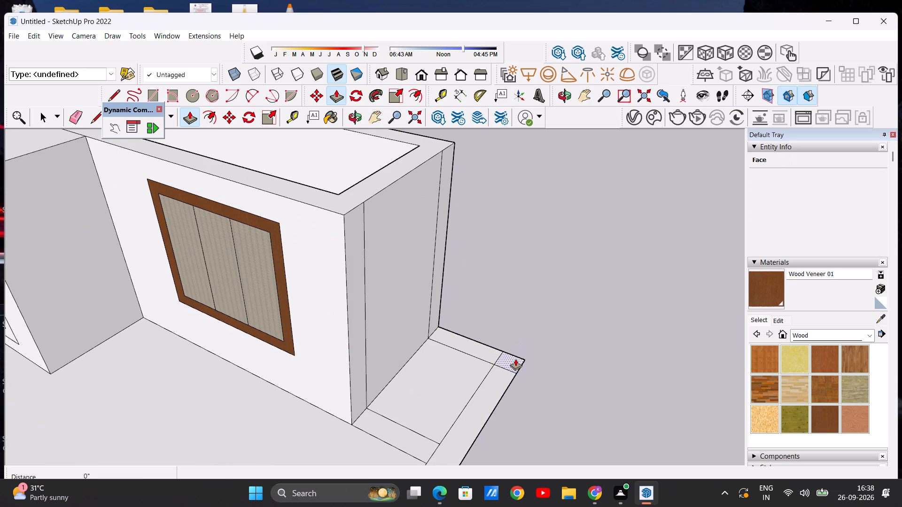
click(518, 357)
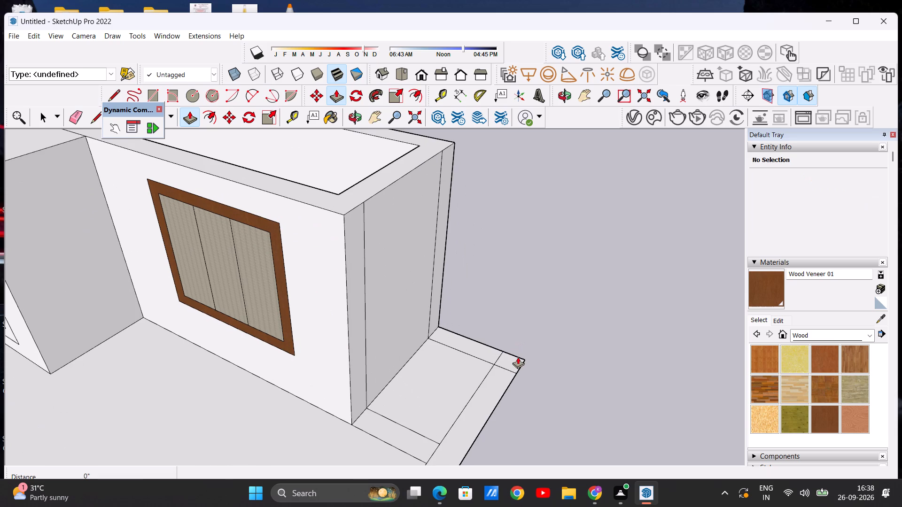
scroll(509, 360, up, 6)
click(511, 363)
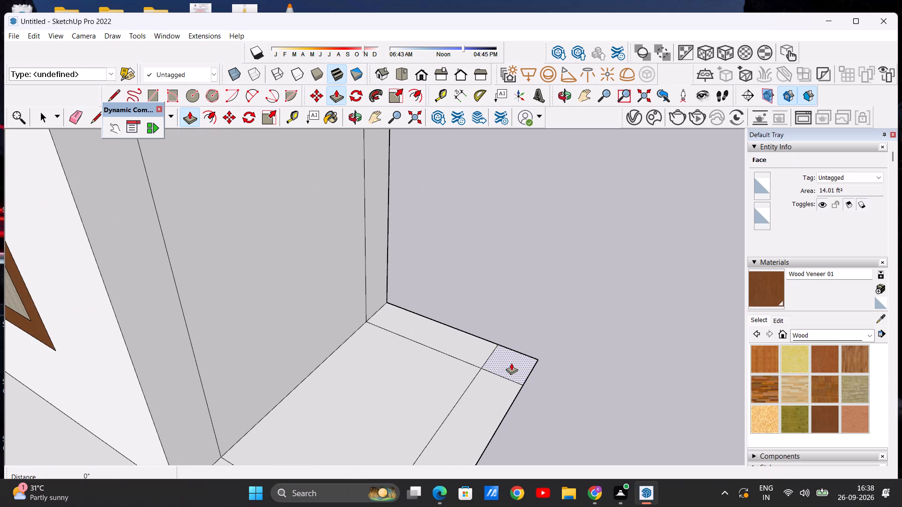
scroll(508, 271, down, 18)
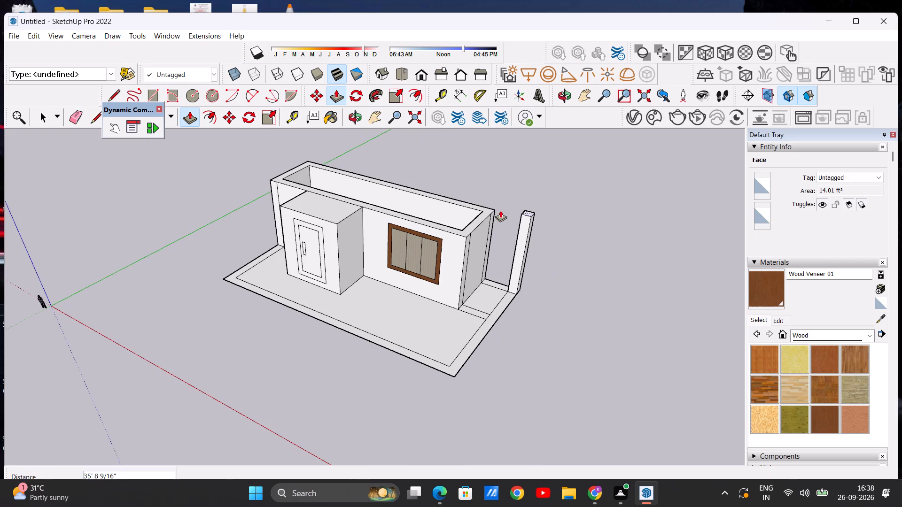
scroll(490, 211, up, 20)
scroll(490, 211, up, 2)
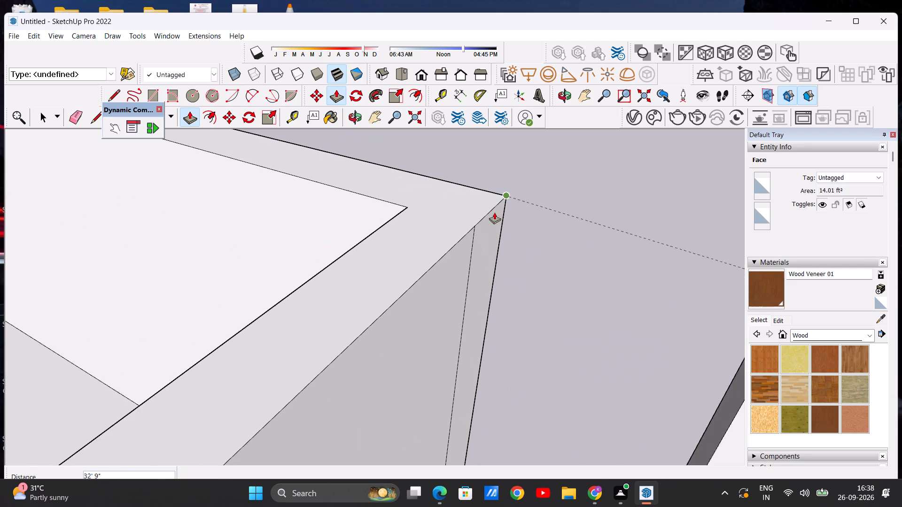
click(505, 197)
key(space)
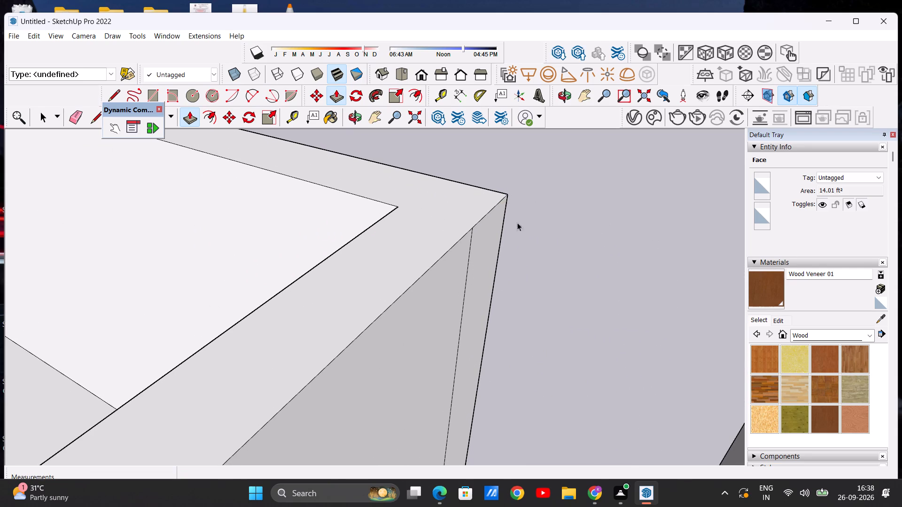
Examine the corner pillar in relation to the building's walls from several angles.
scroll(543, 231, down, 15)
middle_drag(524, 316, 609, 249)
scroll(576, 270, down, 4)
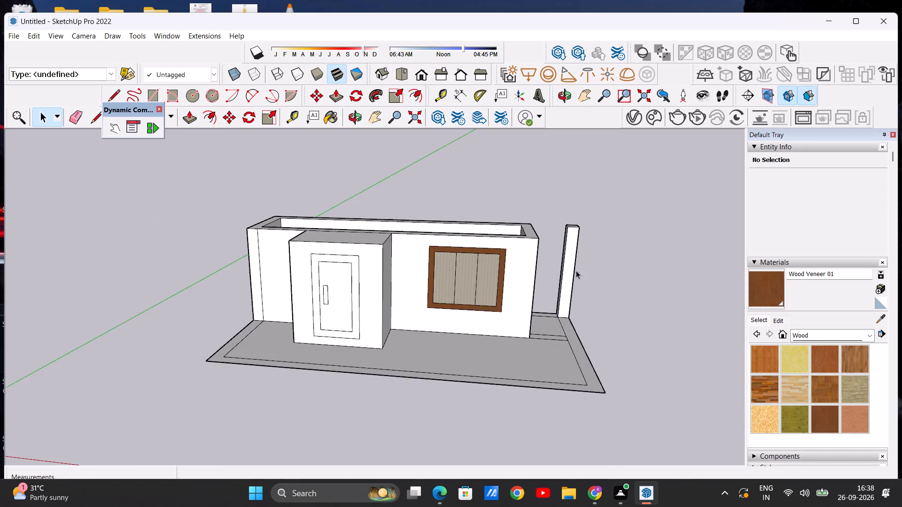
scroll(576, 270, down, 7)
scroll(564, 254, up, 9)
middle_drag(557, 253, 338, 260)
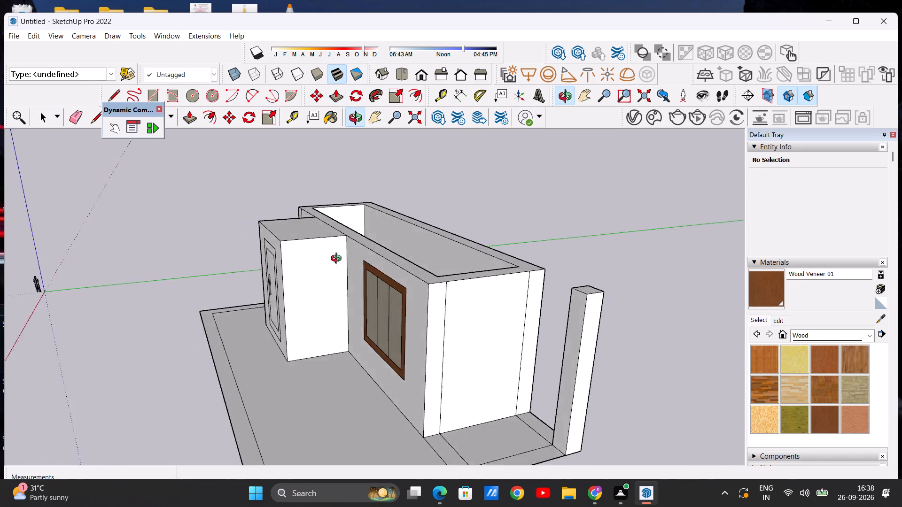
middle_drag(338, 260, 425, 323)
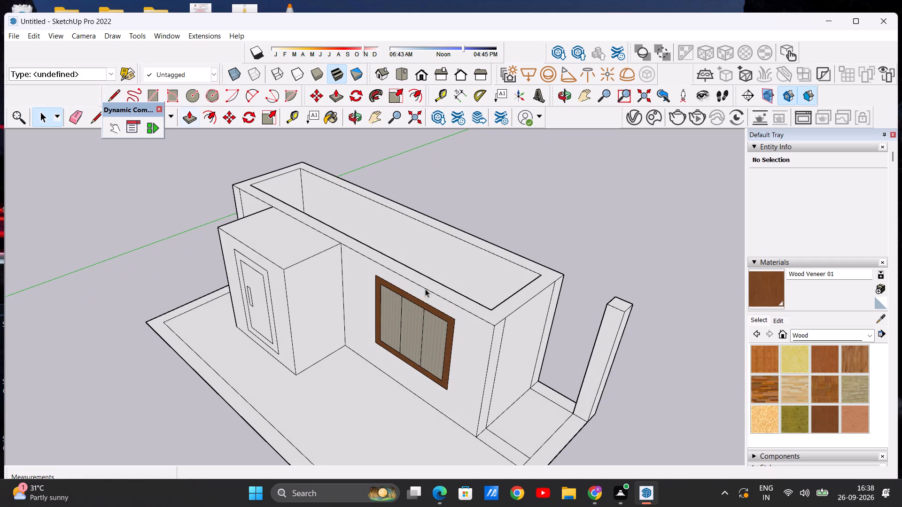
middle_drag(426, 290, 576, 256)
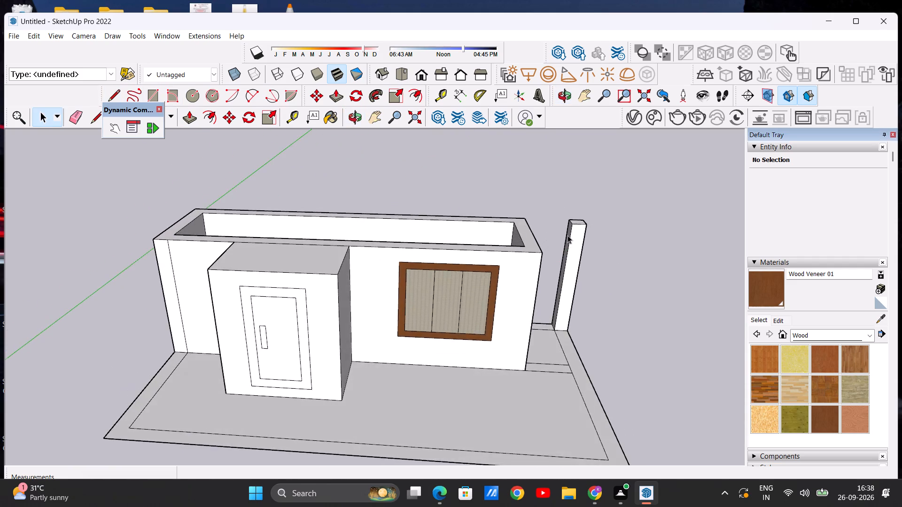
Draw a line about 3' 9" long across the pillar's wall-facing side, a short distance below its top.
scroll(568, 235, up, 5)
scroll(565, 255, down, 1)
middle_drag(566, 255, 623, 250)
scroll(543, 219, up, 9)
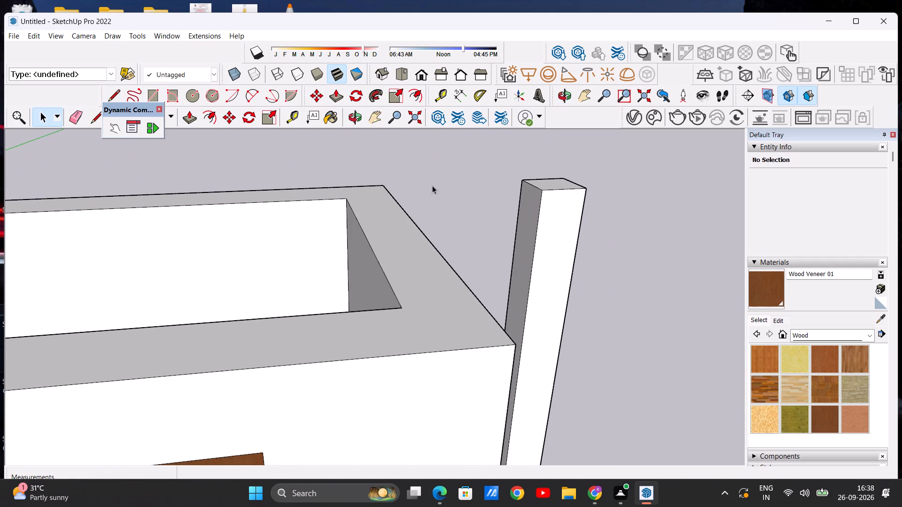
click(112, 90)
scroll(607, 199, up, 5)
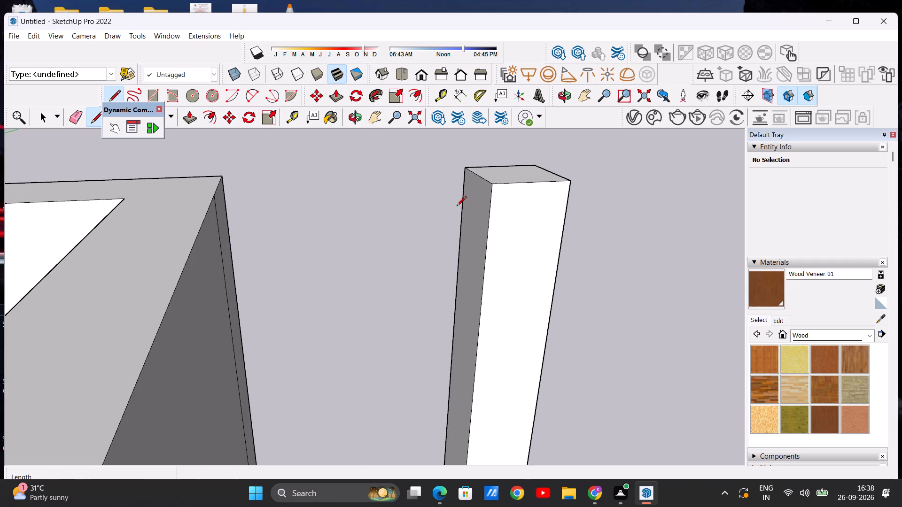
click(459, 219)
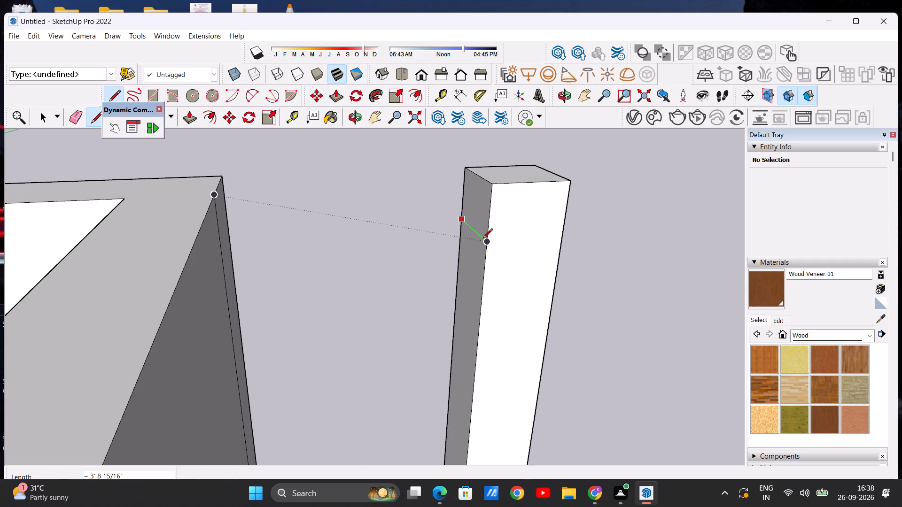
click(483, 240)
key(space)
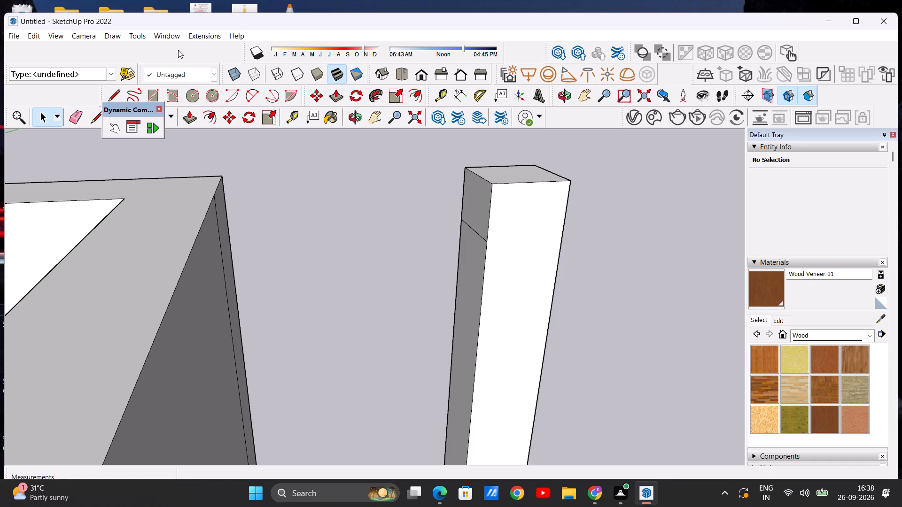
Push/Pull the face above the line about 11' 11" to the building's wall, forming a beam across the gap.
click(193, 117)
click(486, 200)
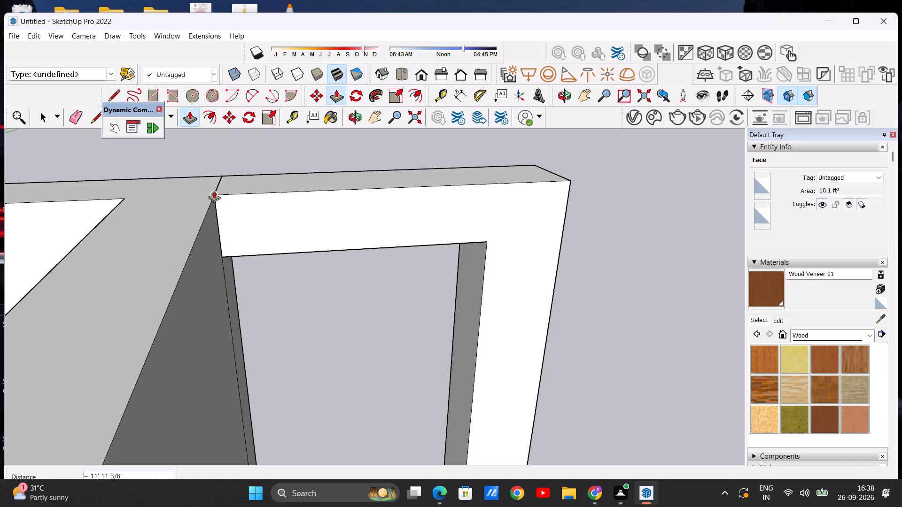
click(215, 193)
key(space)
Examine the beam and the opening beneath it from the front, the end and the back of the building.
scroll(262, 177, down, 9)
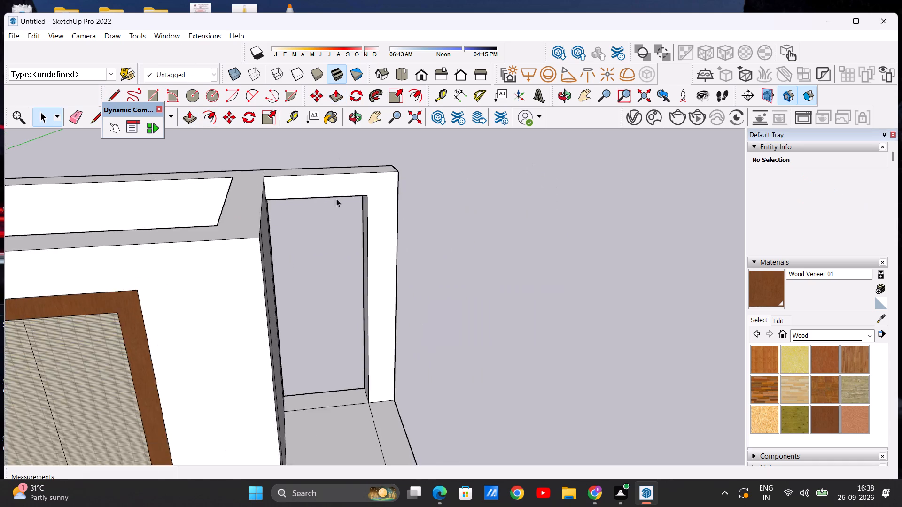
scroll(336, 199, down, 7)
middle_drag(322, 281, 327, 240)
scroll(326, 240, down, 15)
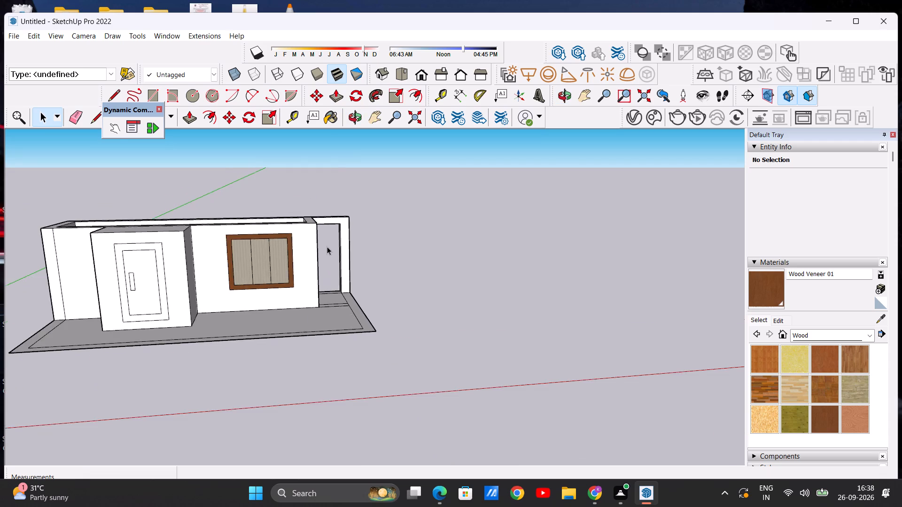
scroll(327, 246, down, 6)
middle_drag(289, 307, 326, 344)
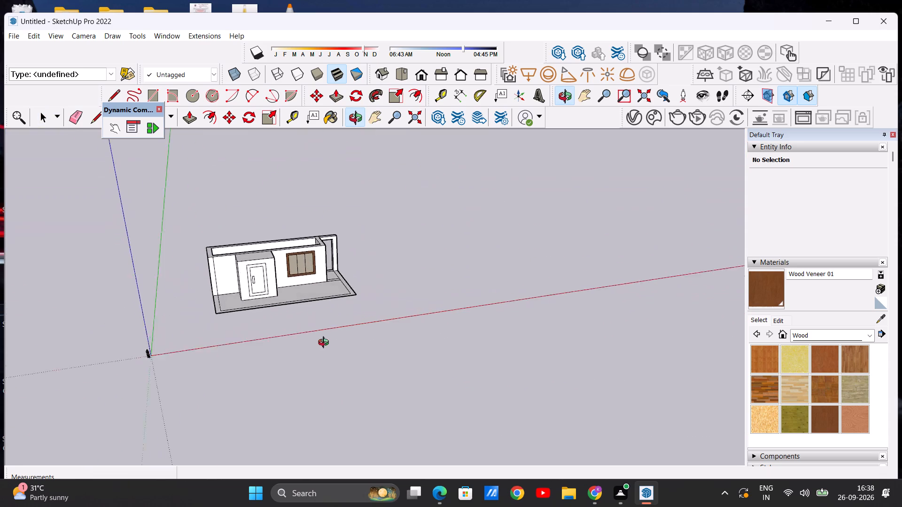
middle_drag(326, 344, 184, 331)
middle_drag(351, 273, 223, 275)
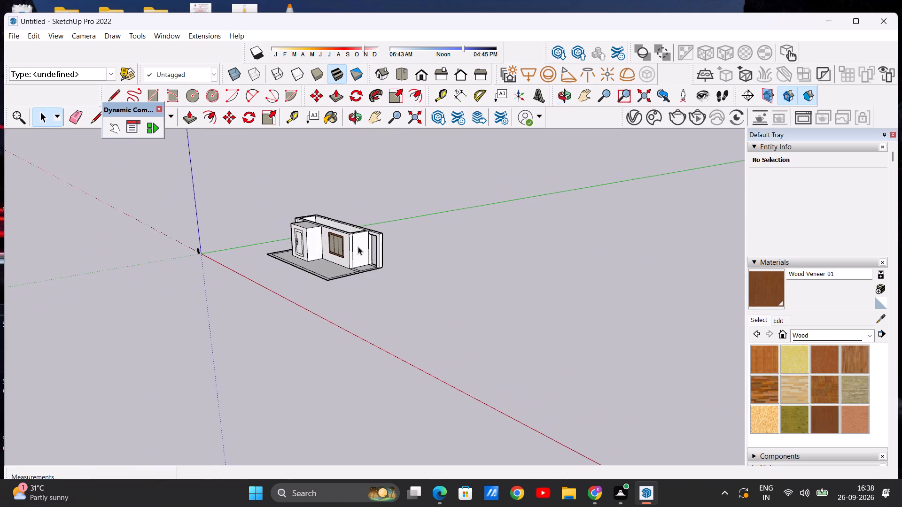
scroll(358, 246, up, 7)
middle_drag(444, 273, 99, 316)
middle_drag(371, 283, 285, 293)
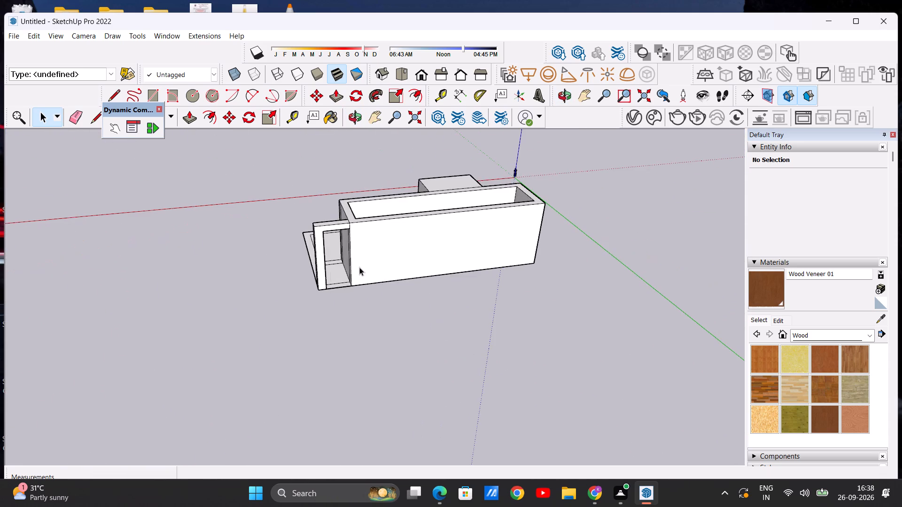
Push/Pull the floor strip between the corner pillar and the building up about 17' 10", forming a low wall beneath the beam.
scroll(350, 264, up, 6)
middle_drag(341, 289, 321, 338)
scroll(336, 311, up, 5)
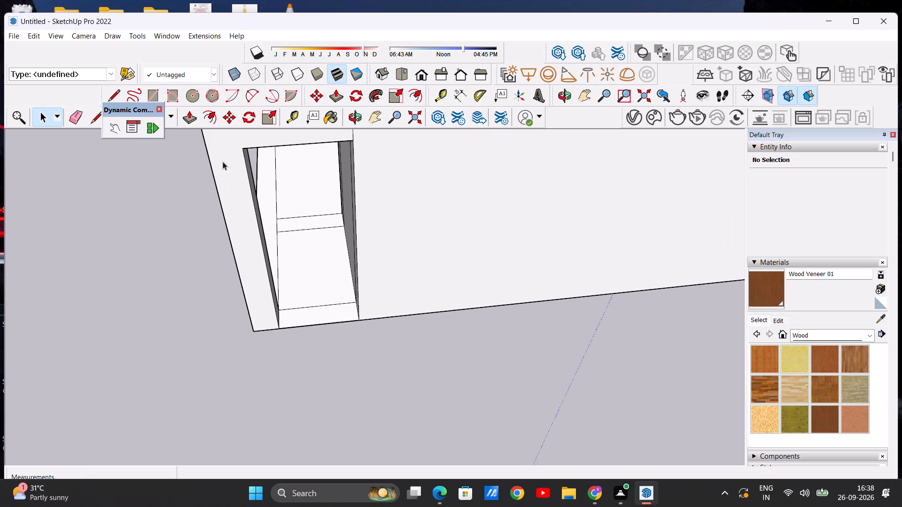
click(188, 117)
scroll(322, 304, up, 6)
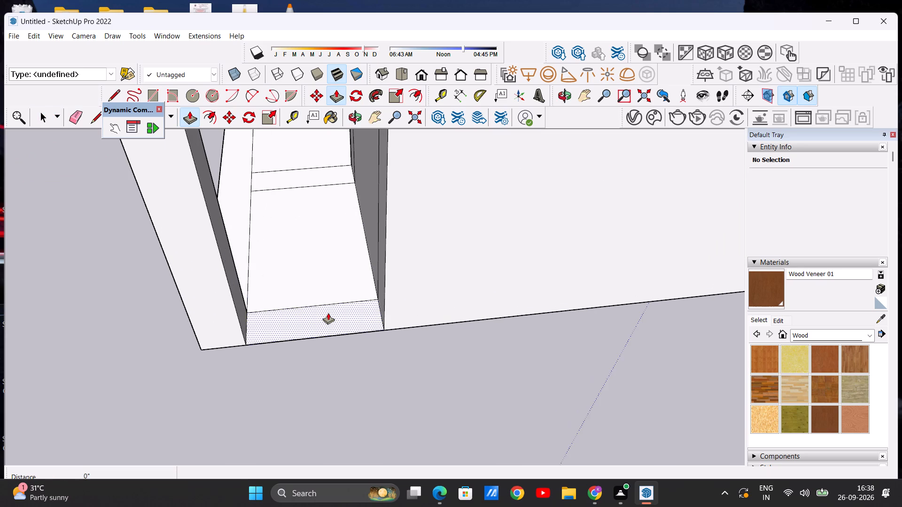
click(328, 313)
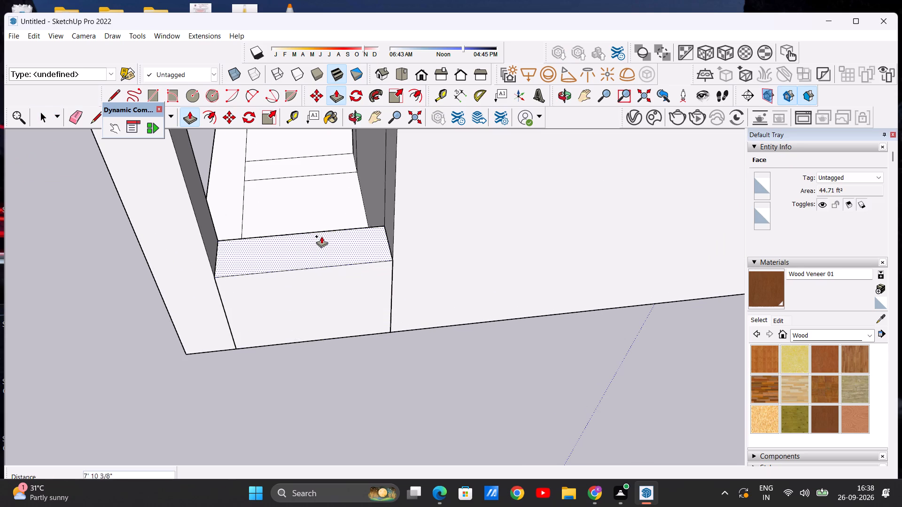
scroll(338, 230, down, 13)
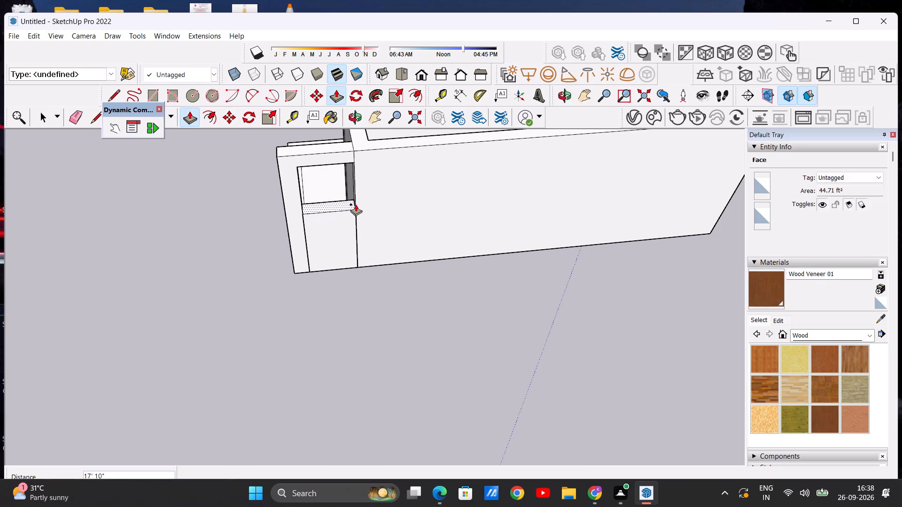
click(356, 204)
key(space)
Examine the low wall under the beam and the building's front from the end, the front and above.
middle_drag(283, 248, 550, 207)
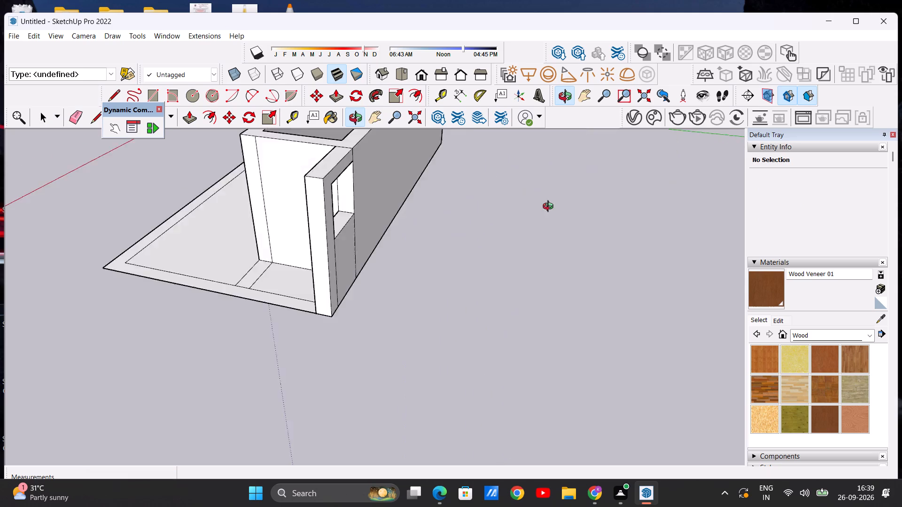
middle_drag(550, 207, 622, 189)
scroll(594, 190, down, 11)
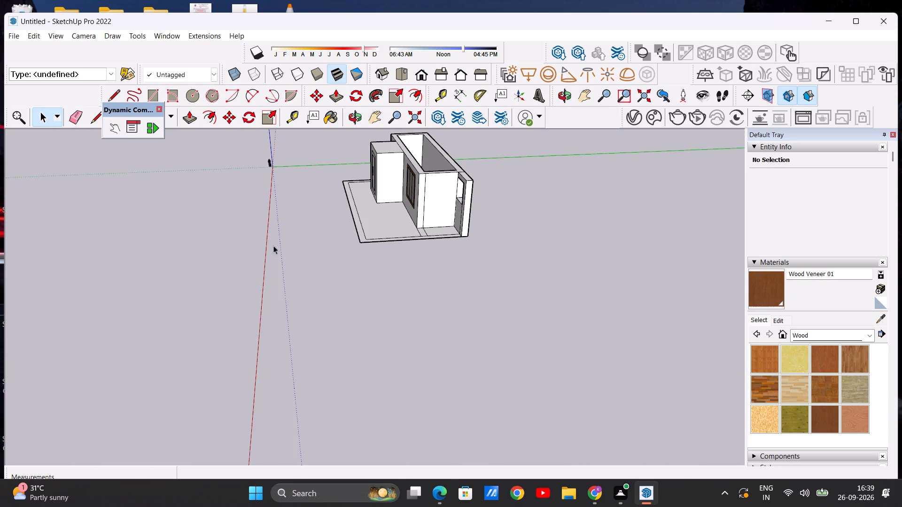
middle_drag(264, 251, 605, 228)
scroll(306, 220, down, 3)
middle_drag(316, 222, 275, 271)
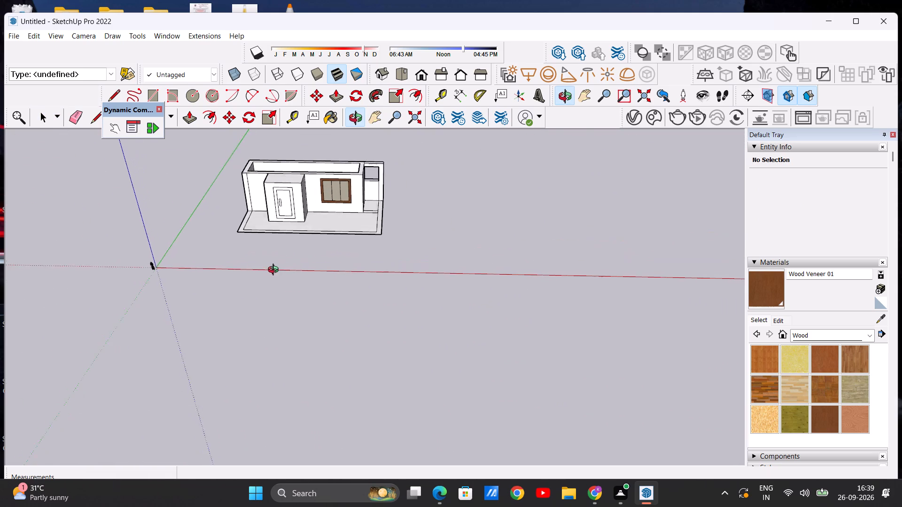
middle_drag(275, 271, 276, 274)
scroll(346, 209, up, 5)
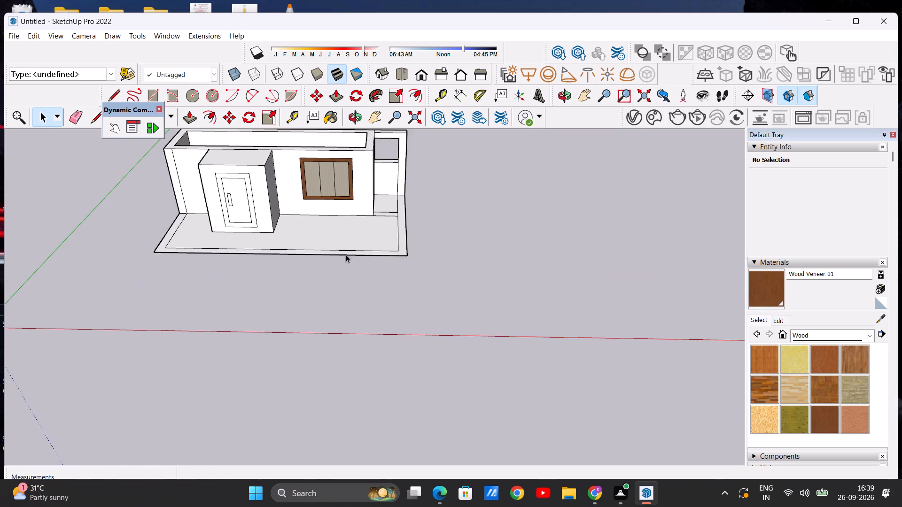
middle_drag(349, 253, 351, 196)
scroll(323, 187, up, 7)
scroll(323, 187, down, 11)
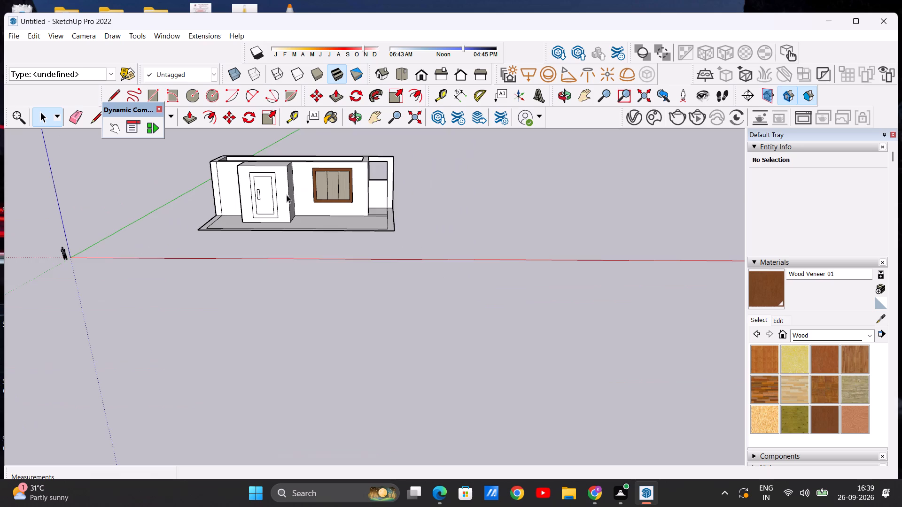
scroll(265, 194, up, 8)
scroll(265, 194, down, 5)
middle_drag(269, 206, 271, 281)
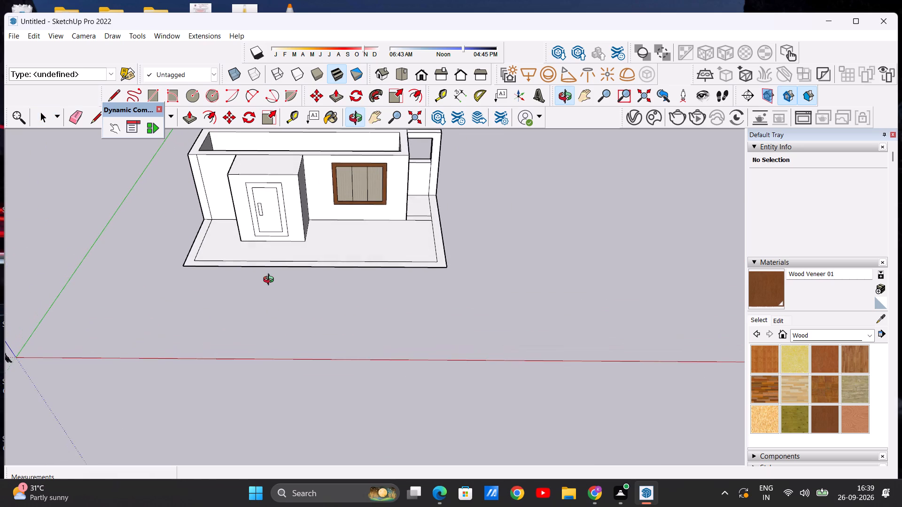
middle_drag(271, 281, 264, 281)
scroll(233, 253, up, 3)
scroll(278, 239, down, 5)
middle_drag(283, 269, 403, 185)
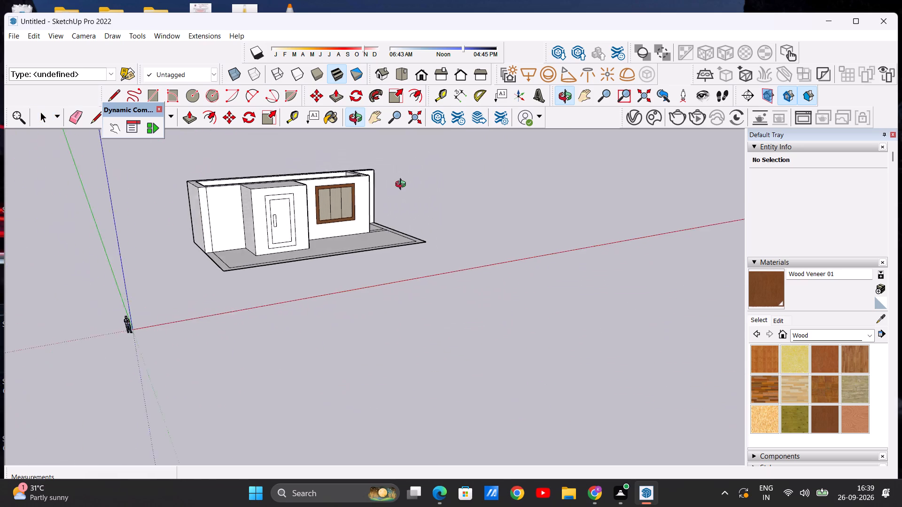
middle_drag(403, 185, 414, 229)
scroll(225, 241, up, 5)
scroll(221, 238, down, 5)
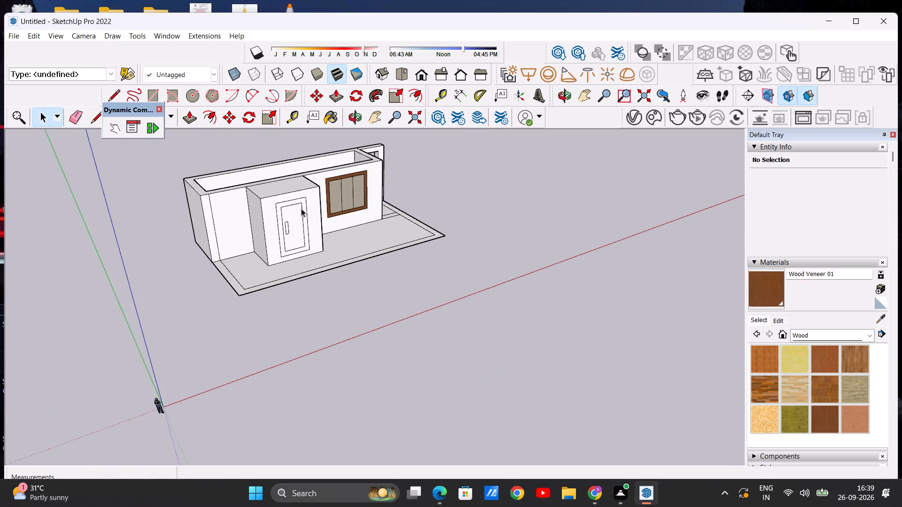
Push/Pull the front wall face beside the door section outward about 17' 3", flush with the door's face.
click(187, 118)
scroll(234, 198, up, 6)
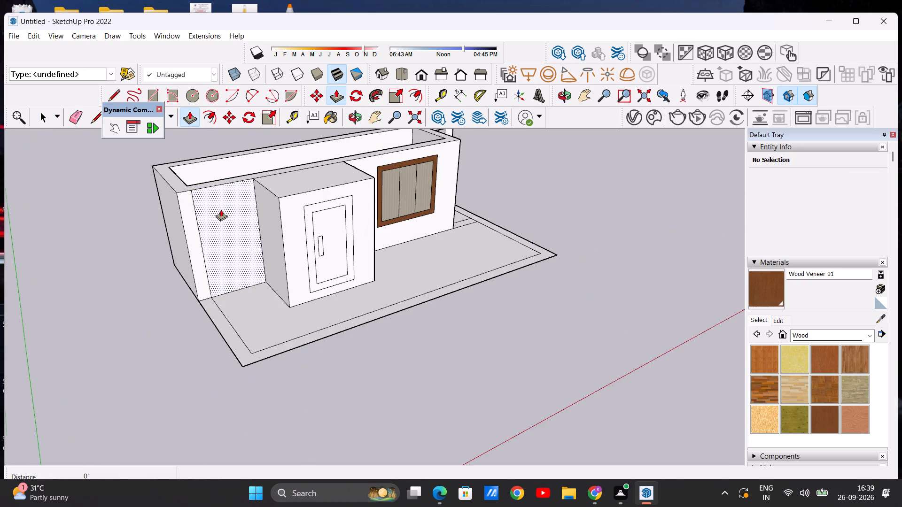
click(221, 209)
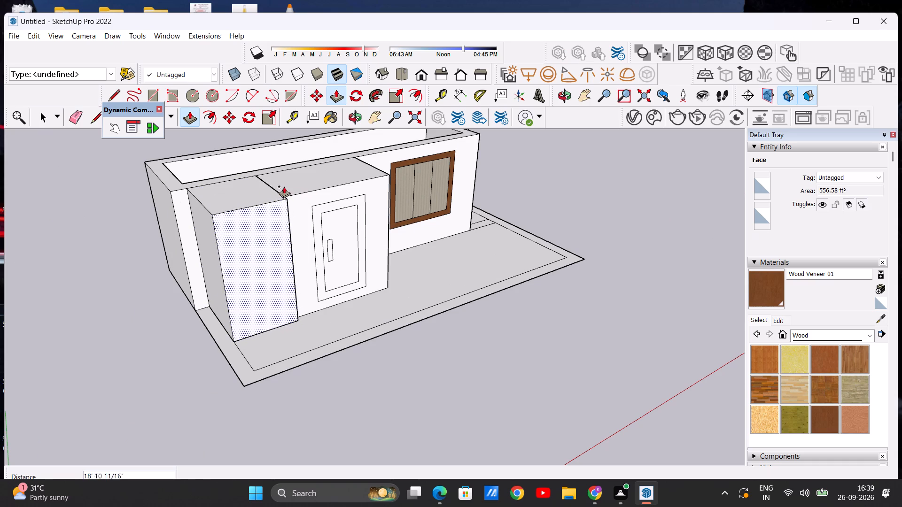
click(288, 198)
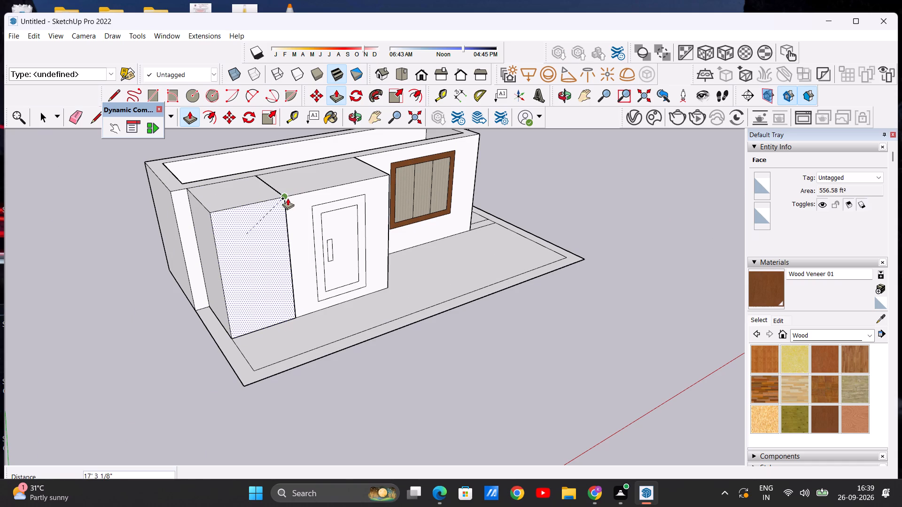
key(space)
Push/Pull the narrow face at the front wall's outer end forward about 17' 3", flush with the door section.
scroll(318, 200, down, 7)
scroll(250, 207, up, 7)
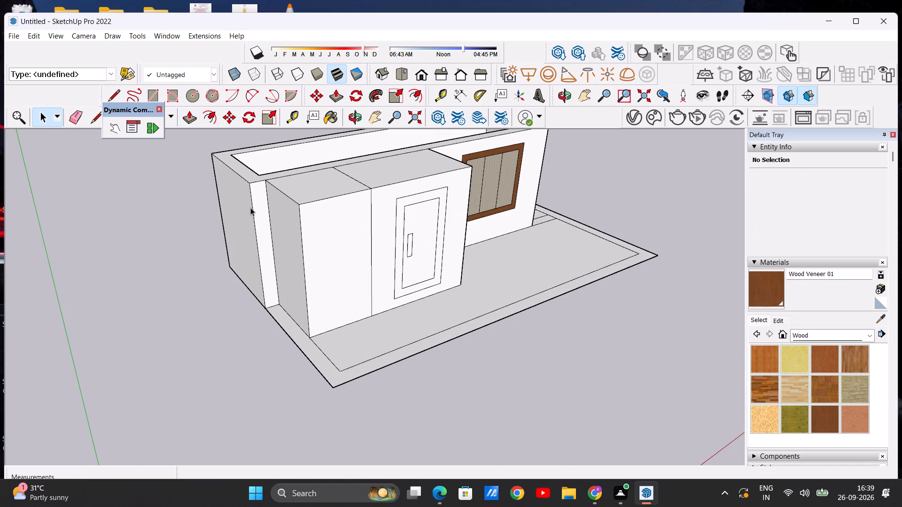
scroll(257, 203, down, 5)
middle_drag(256, 230, 222, 200)
scroll(244, 200, up, 5)
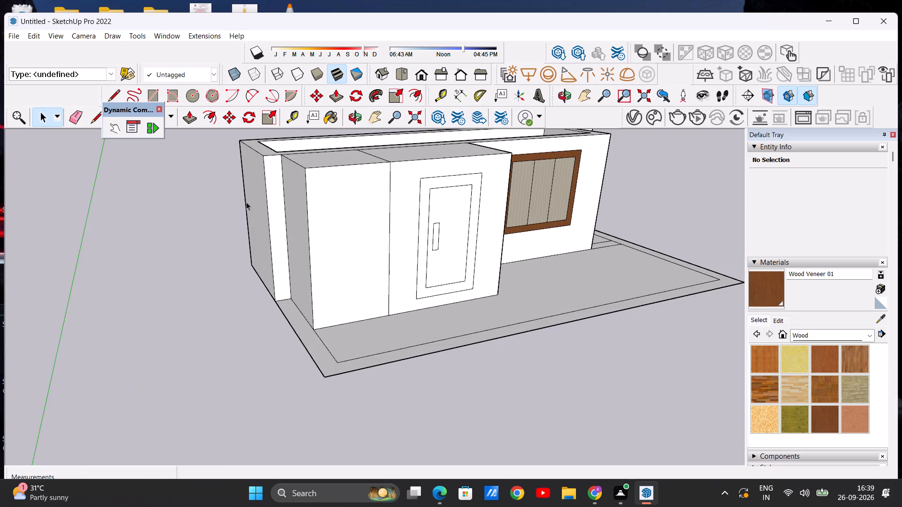
click(185, 114)
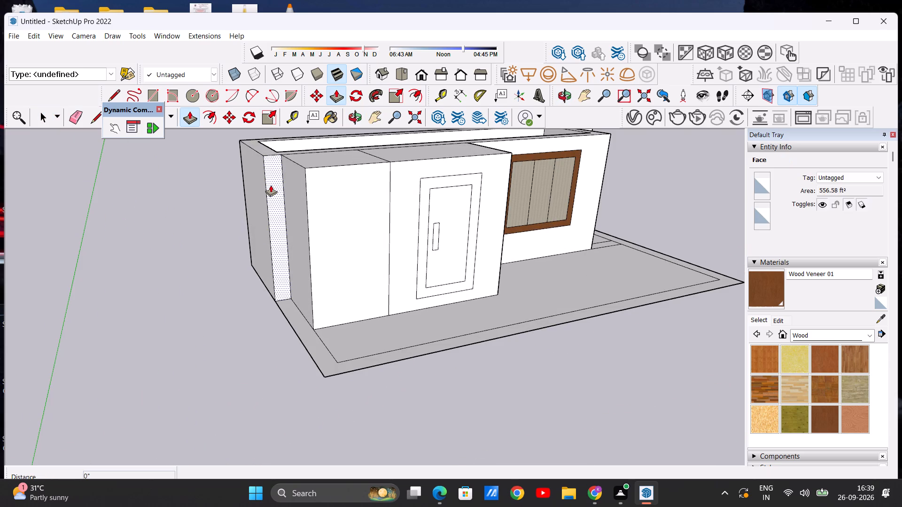
click(271, 185)
click(305, 170)
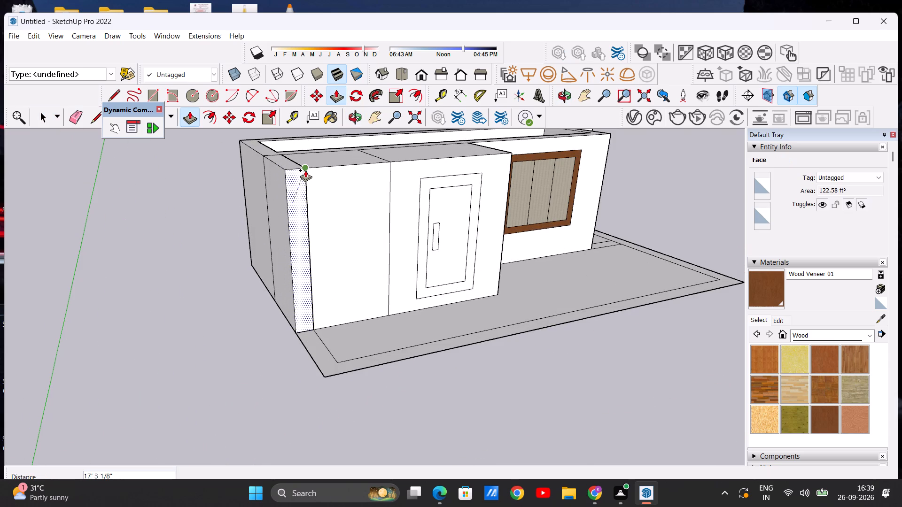
key(space)
Push/Pull the same narrow end face a further 5' or so outward, forming a projecting fin beside the door section.
scroll(252, 202, down, 10)
middle_drag(305, 235, 247, 190)
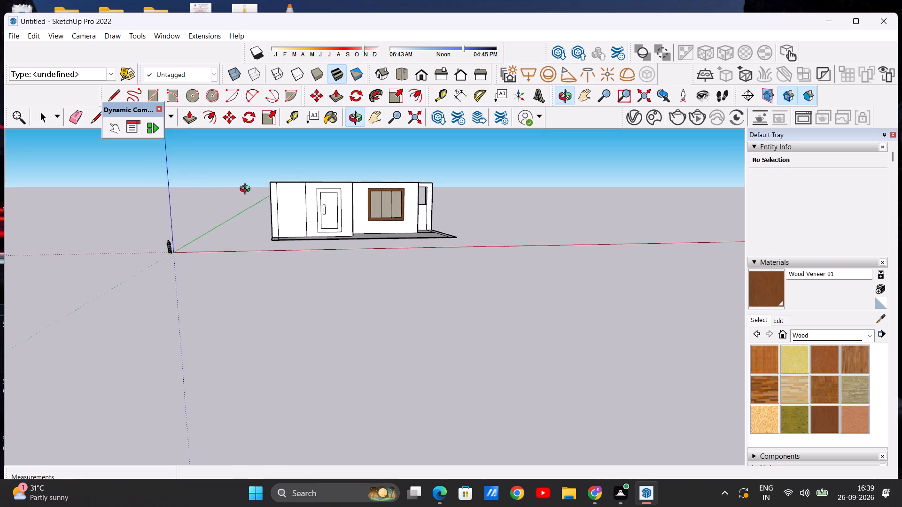
middle_drag(247, 190, 223, 207)
scroll(305, 190, down, 3)
scroll(297, 202, up, 12)
middle_drag(302, 212, 305, 244)
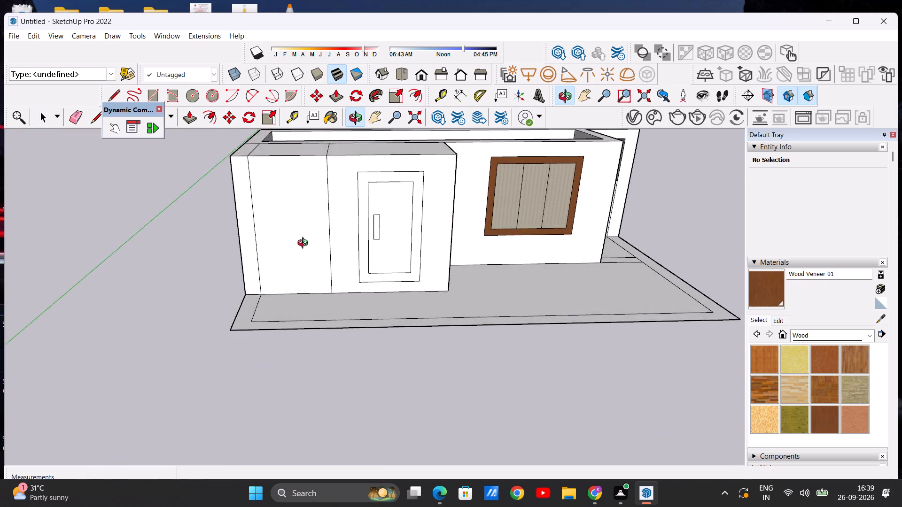
middle_drag(305, 244, 387, 266)
click(188, 119)
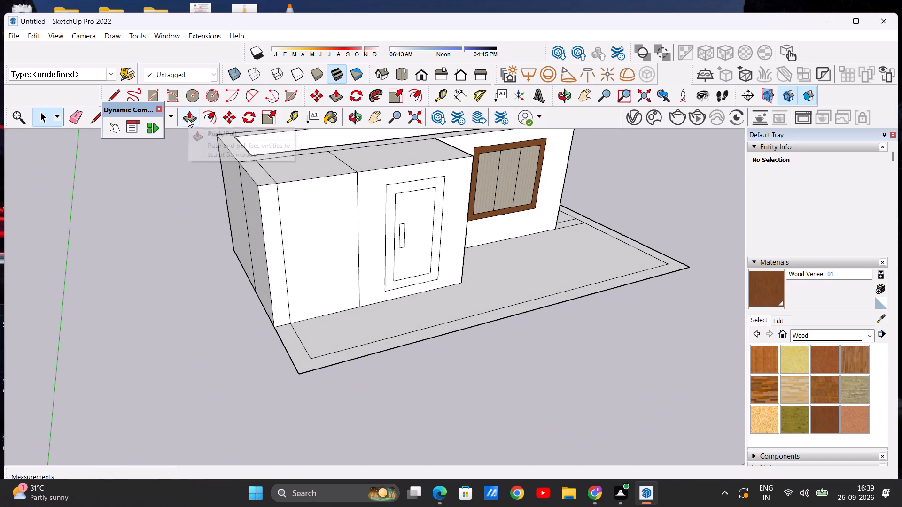
click(271, 238)
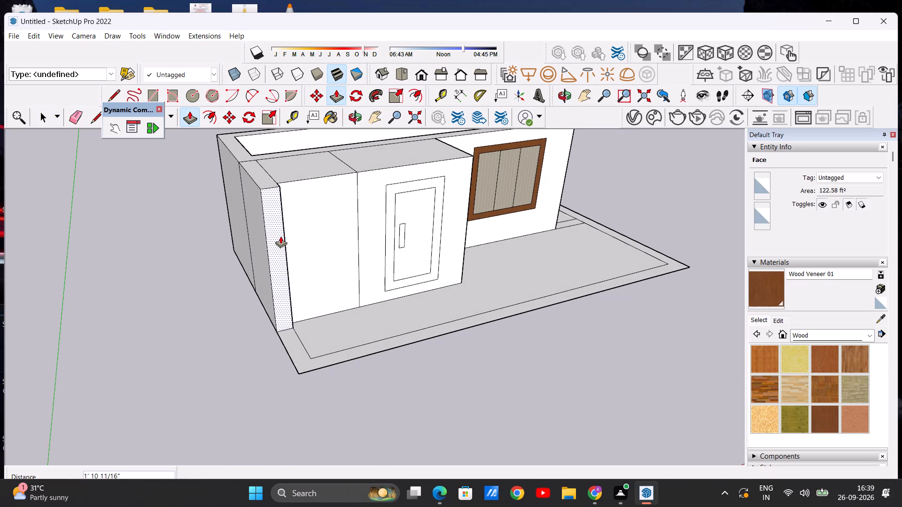
middle_drag(282, 236, 199, 242)
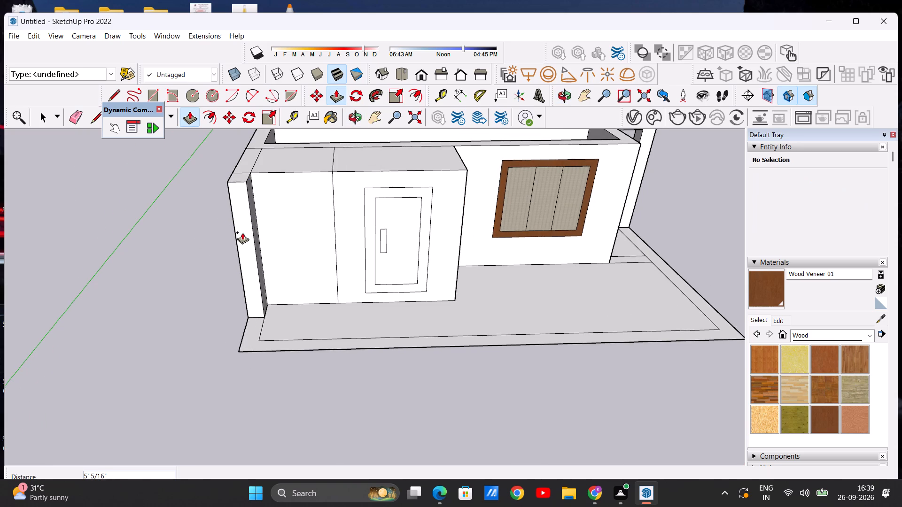
click(242, 234)
key(space)
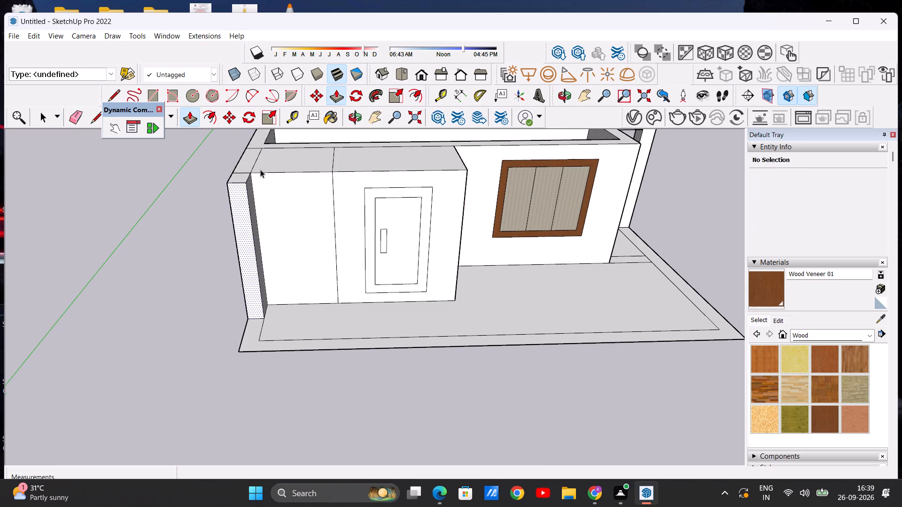
Examine the extended door section, end fin and window wall from the front and from above.
scroll(262, 166, down, 15)
scroll(317, 190, down, 7)
middle_drag(322, 184, 322, 158)
scroll(311, 183, up, 15)
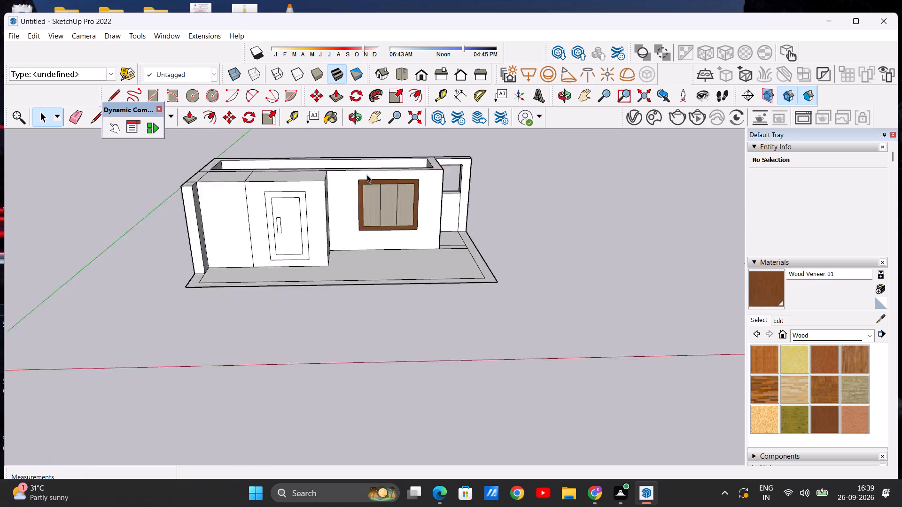
scroll(367, 175, up, 3)
scroll(228, 218, down, 8)
middle_drag(230, 246, 233, 207)
scroll(234, 213, up, 5)
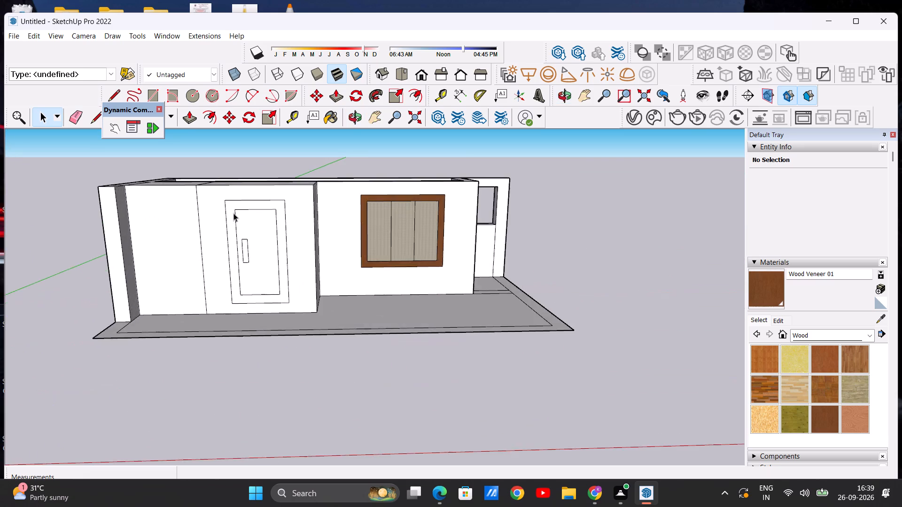
scroll(233, 213, up, 12)
scroll(261, 240, down, 18)
scroll(254, 215, up, 9)
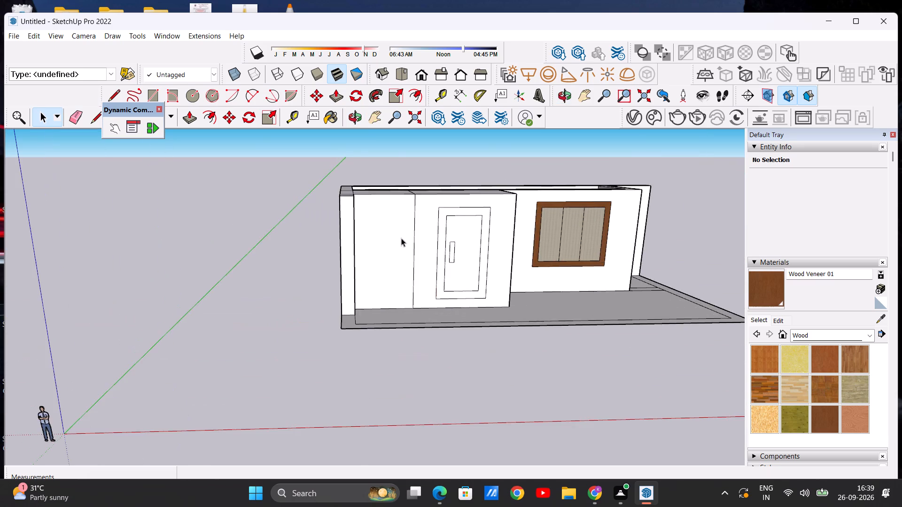
middle_drag(401, 238, 349, 333)
scroll(346, 275, down, 6)
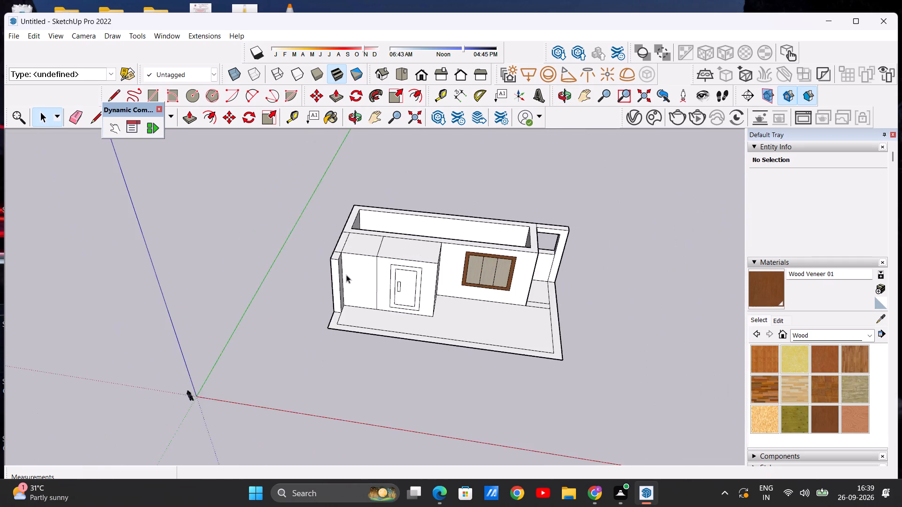
middle_drag(397, 311, 437, 247)
scroll(402, 264, up, 4)
scroll(350, 271, down, 5)
middle_drag(358, 296, 357, 266)
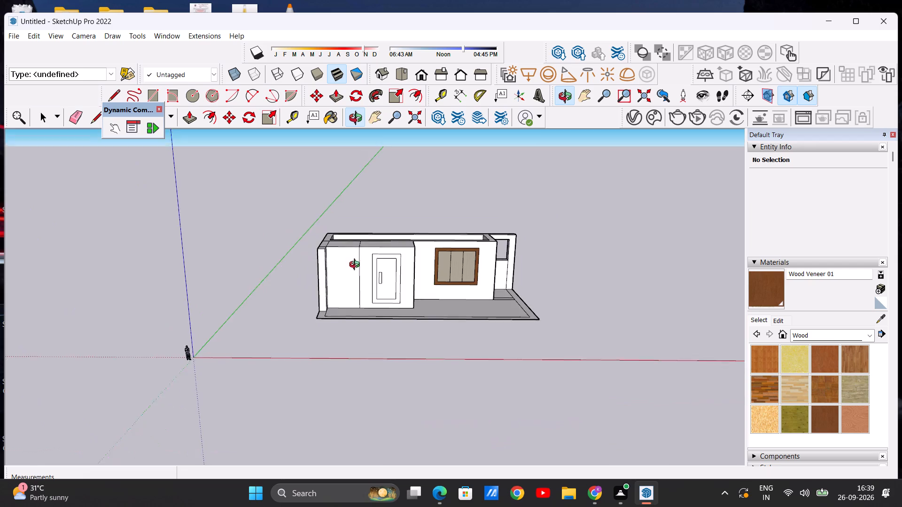
middle_drag(357, 266, 356, 258)
scroll(380, 264, down, 8)
middle_drag(397, 261, 390, 293)
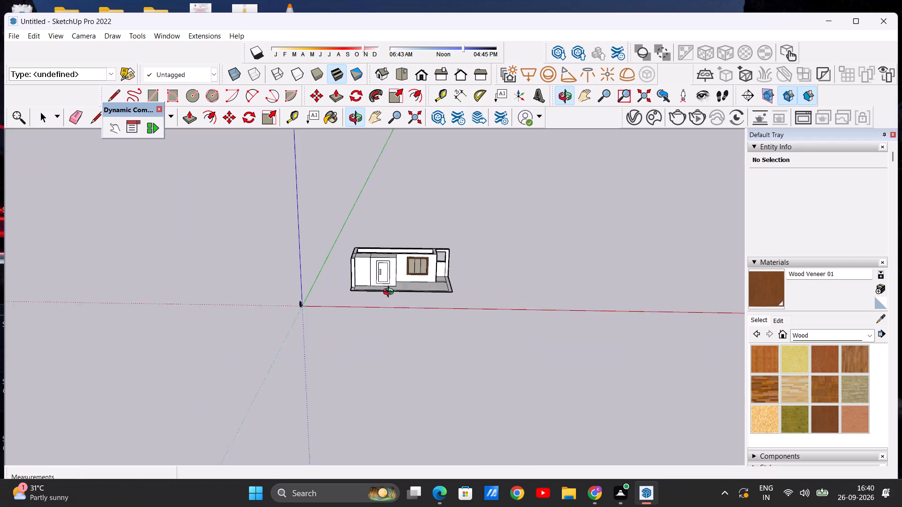
middle_drag(390, 293, 388, 335)
middle_drag(388, 282, 388, 329)
scroll(395, 255, up, 8)
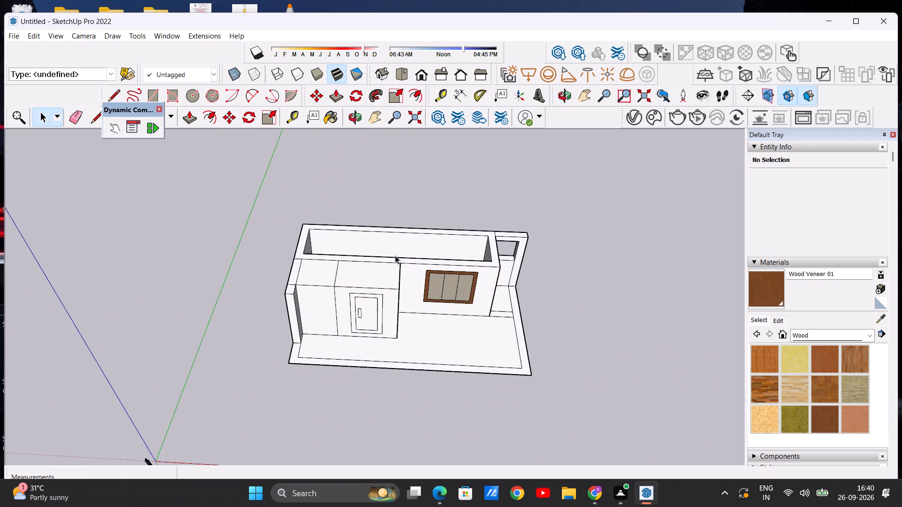
scroll(381, 249, down, 4)
middle_drag(386, 251, 367, 302)
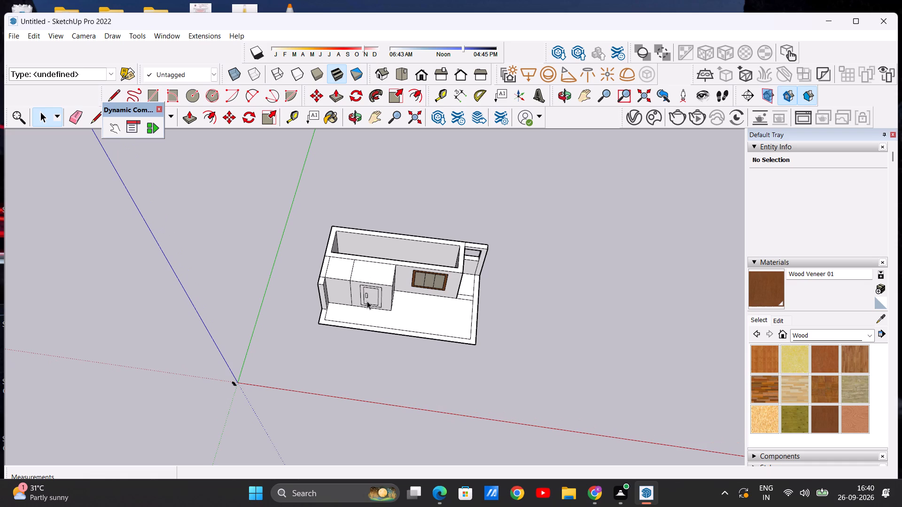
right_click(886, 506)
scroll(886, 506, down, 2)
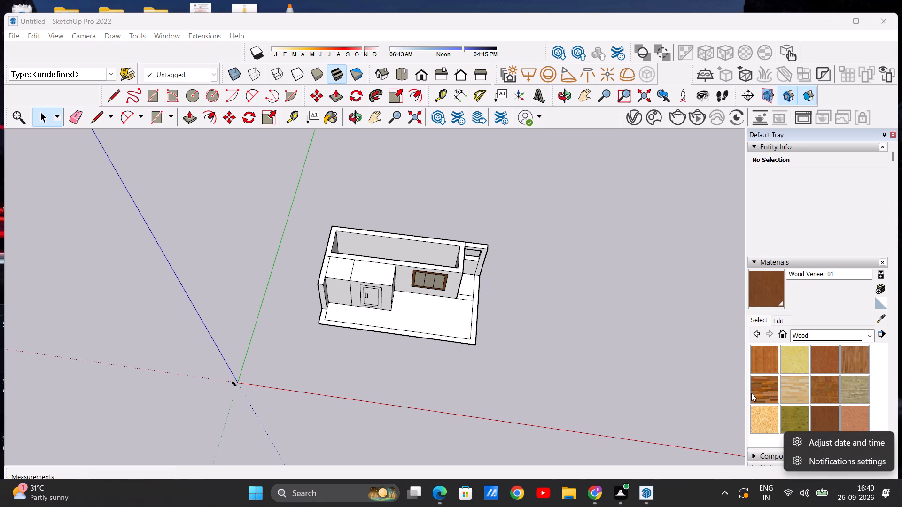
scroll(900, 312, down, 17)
Examine the whole building from an angled overview and in the standard front view.
scroll(753, 325, down, 13)
middle_drag(645, 359, 531, 289)
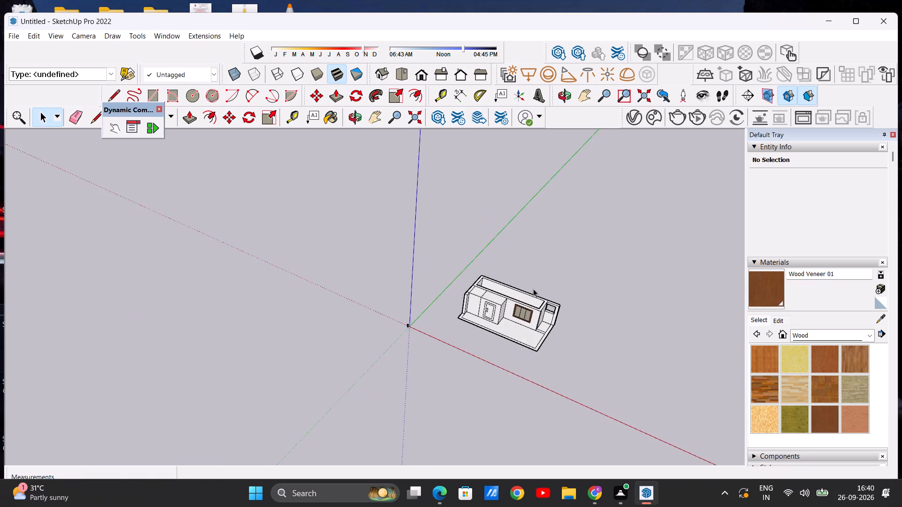
scroll(529, 331, up, 6)
scroll(555, 275, down, 7)
scroll(538, 316, up, 7)
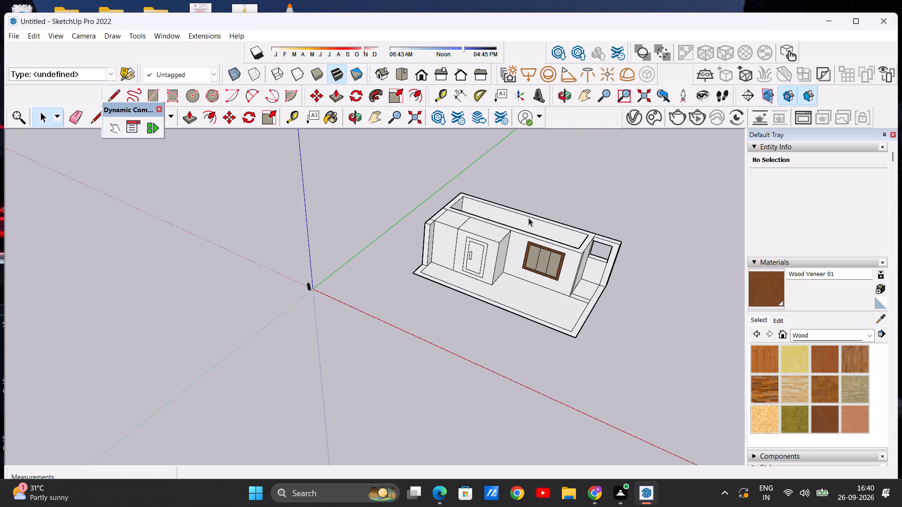
click(418, 75)
scroll(521, 276, down, 4)
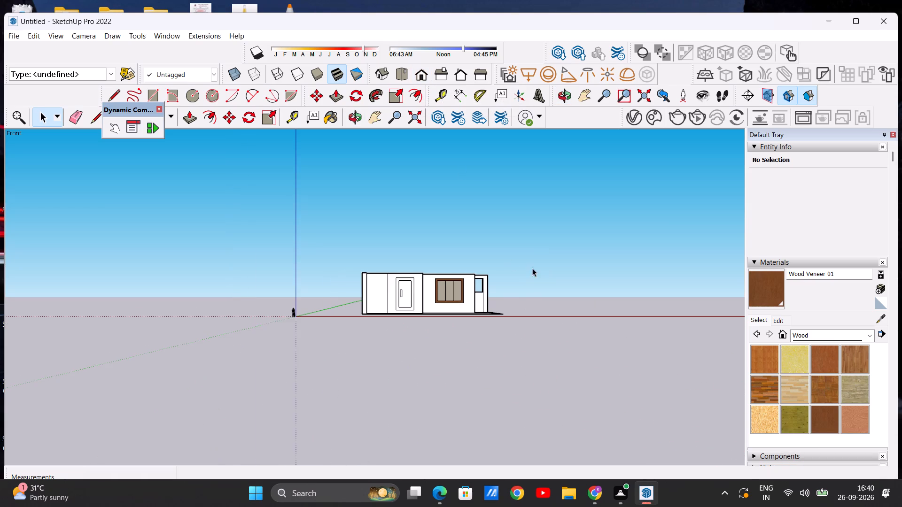
scroll(508, 287, up, 6)
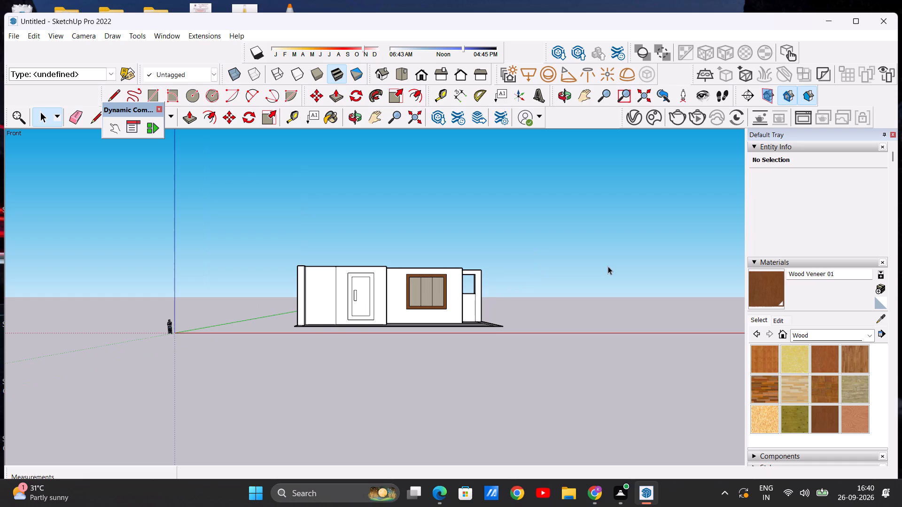
scroll(367, 249, down, 7)
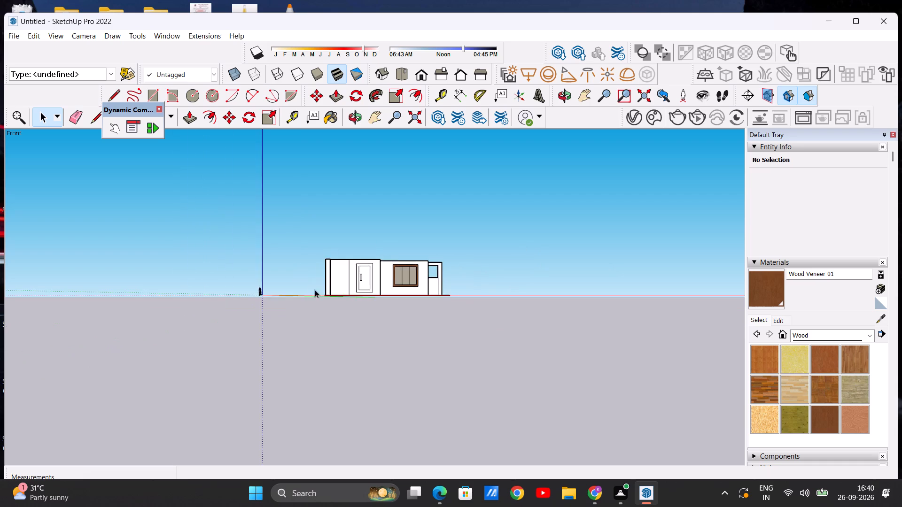
Examine the door section, end fin, window wall and floor slab from eye level and from above.
scroll(310, 282, up, 8)
middle_drag(376, 308, 346, 357)
scroll(397, 290, up, 9)
scroll(387, 276, down, 8)
middle_drag(384, 307, 366, 277)
scroll(376, 255, up, 3)
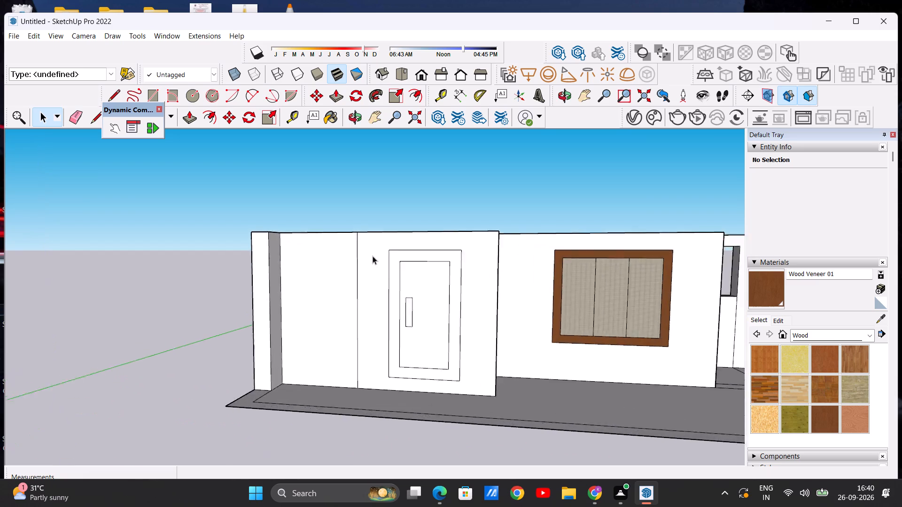
scroll(373, 256, up, 6)
middle_drag(369, 269, 411, 317)
scroll(416, 268, down, 13)
middle_drag(314, 290, 291, 339)
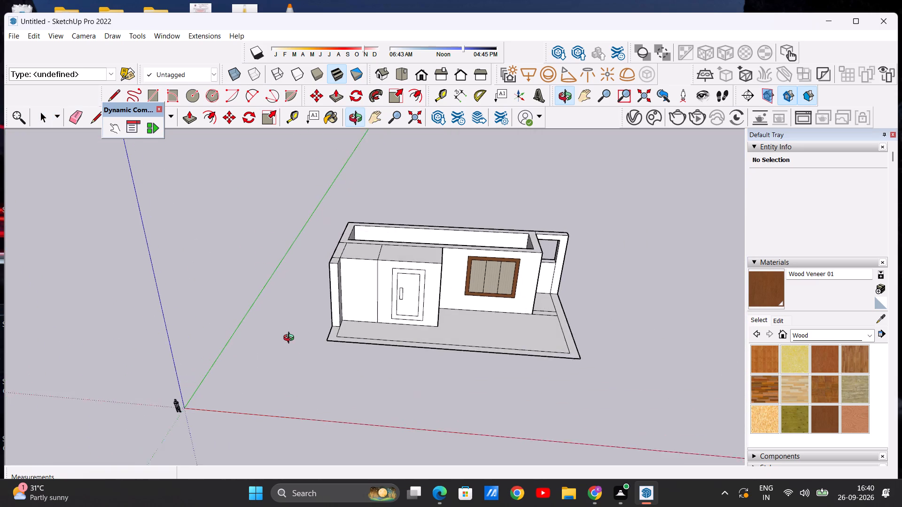
middle_drag(291, 339, 291, 342)
scroll(310, 330, up, 4)
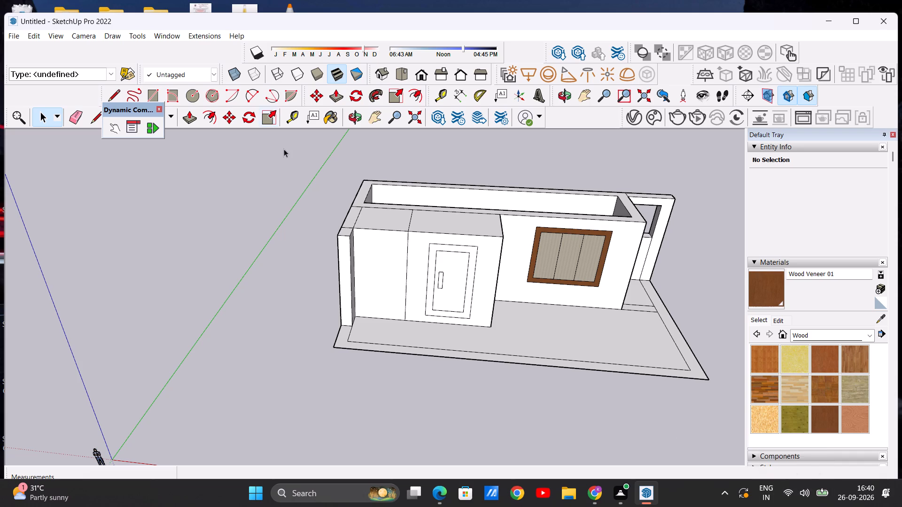
scroll(404, 259, down, 6)
middle_drag(404, 292, 414, 234)
scroll(430, 281, up, 7)
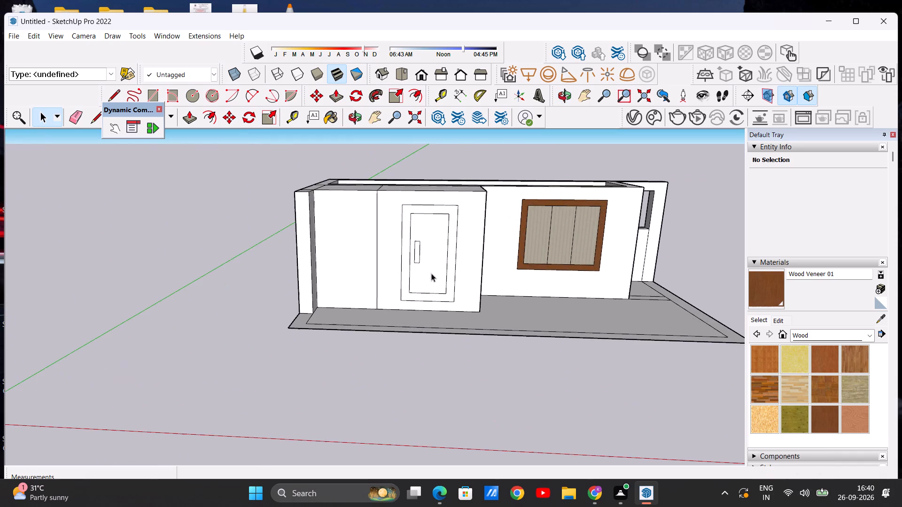
scroll(397, 281, down, 3)
scroll(407, 245, up, 3)
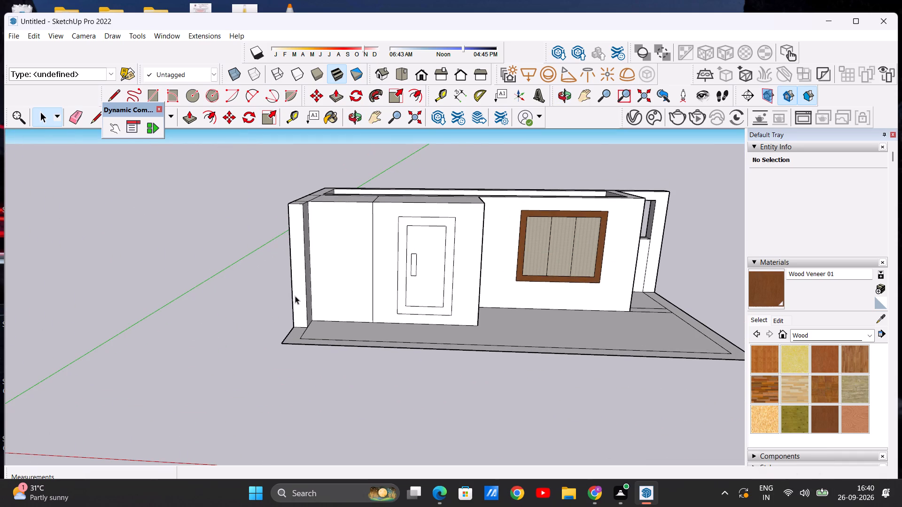
scroll(303, 291, down, 3)
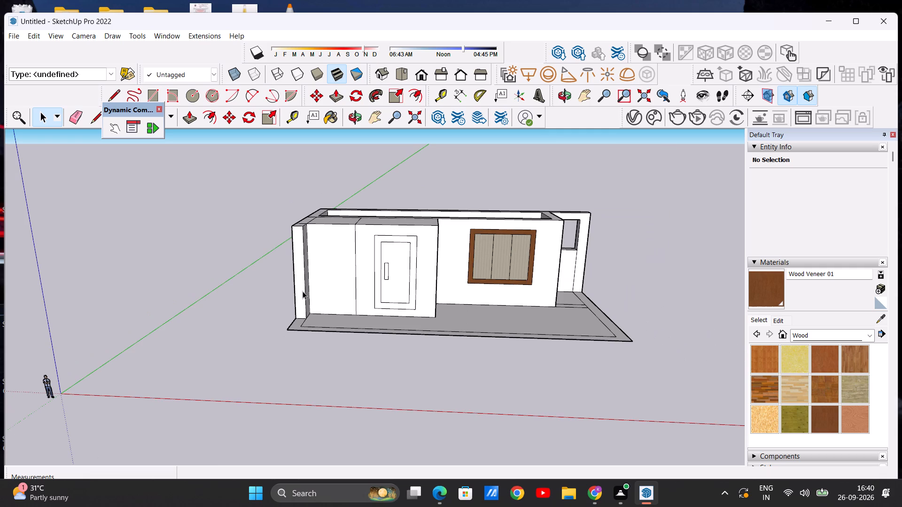
middle_drag(427, 297, 432, 371)
scroll(482, 328, up, 4)
scroll(452, 305, down, 6)
Draw two lines about 3' 9" long from the floor border's inner front corner on the side-opening side to the slab's outer edges, outlining a corner square.
middle_drag(451, 315, 452, 356)
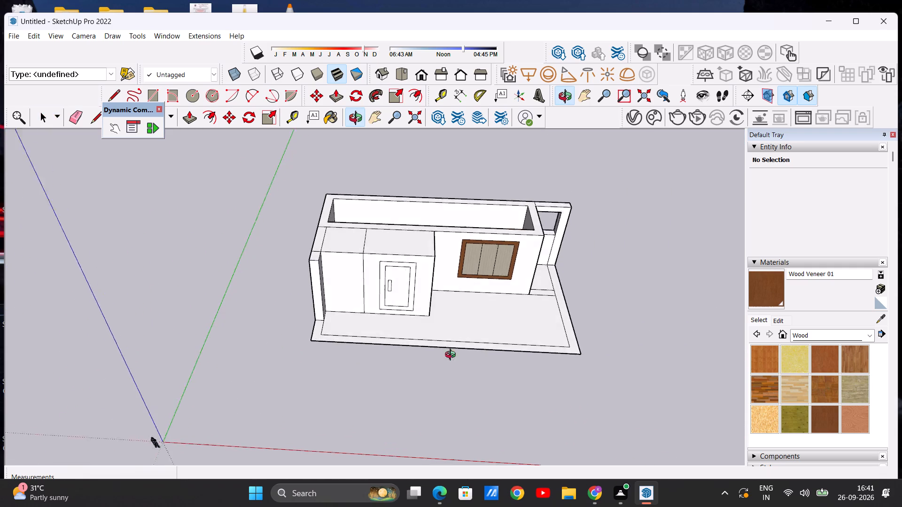
middle_drag(452, 356, 454, 390)
click(105, 91)
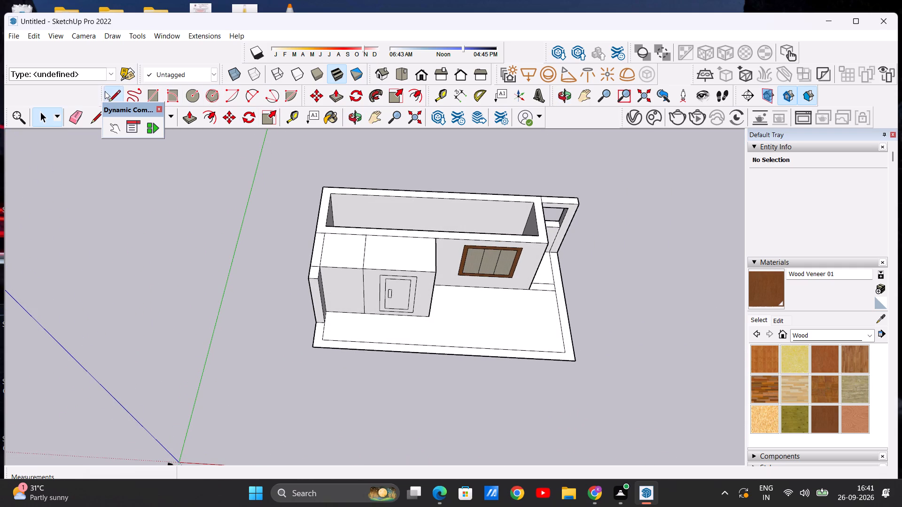
scroll(593, 373, up, 13)
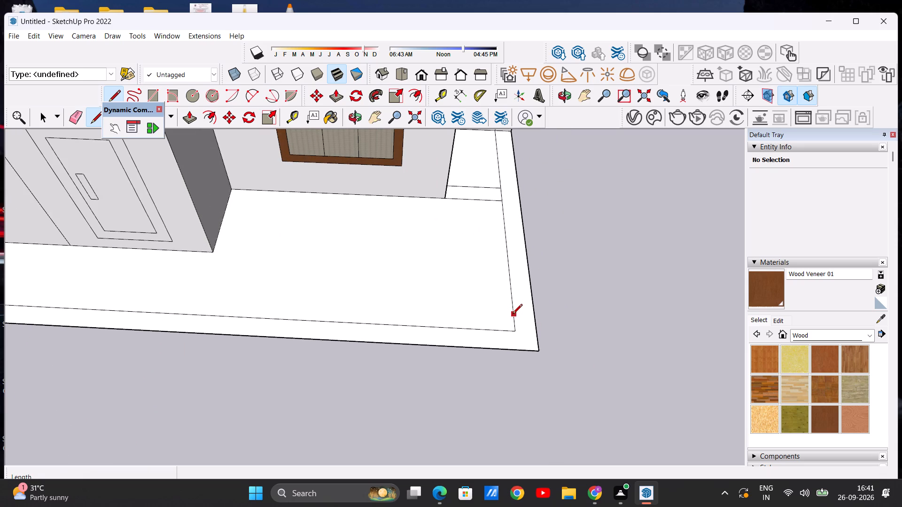
click(518, 331)
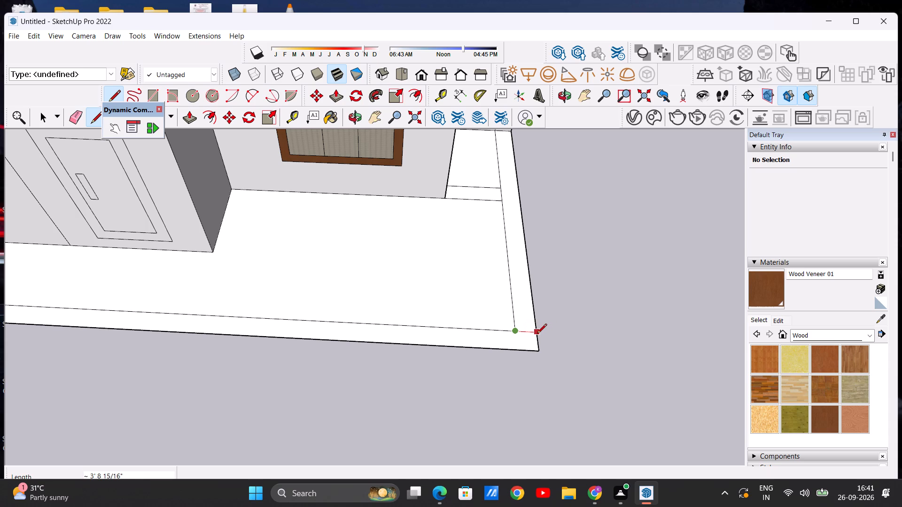
click(537, 333)
click(513, 332)
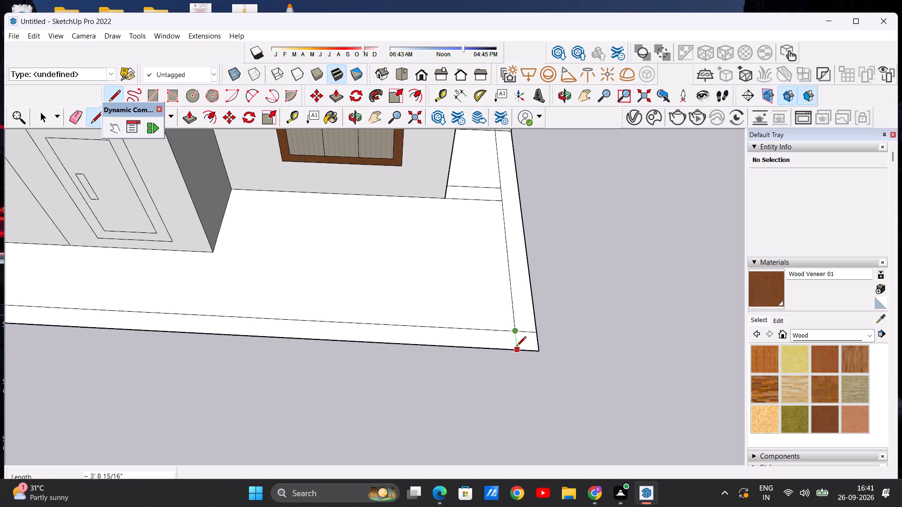
click(516, 348)
key(space)
Push/Pull the corner square up 32' 9" into a pillar, level with the top of the side opening's frame.
scroll(498, 334, down, 11)
scroll(507, 322, up, 2)
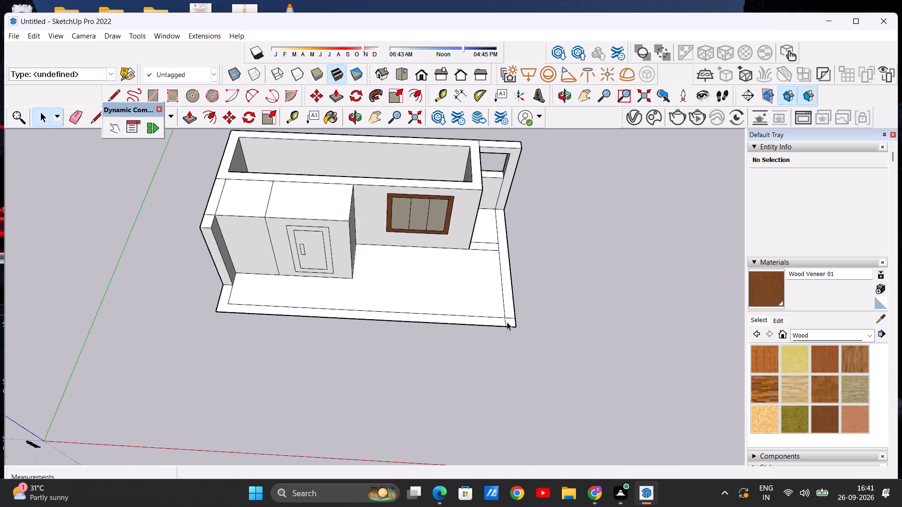
scroll(507, 322, up, 2)
middle_drag(505, 339, 484, 256)
scroll(484, 256, up, 1)
scroll(452, 321, down, 6)
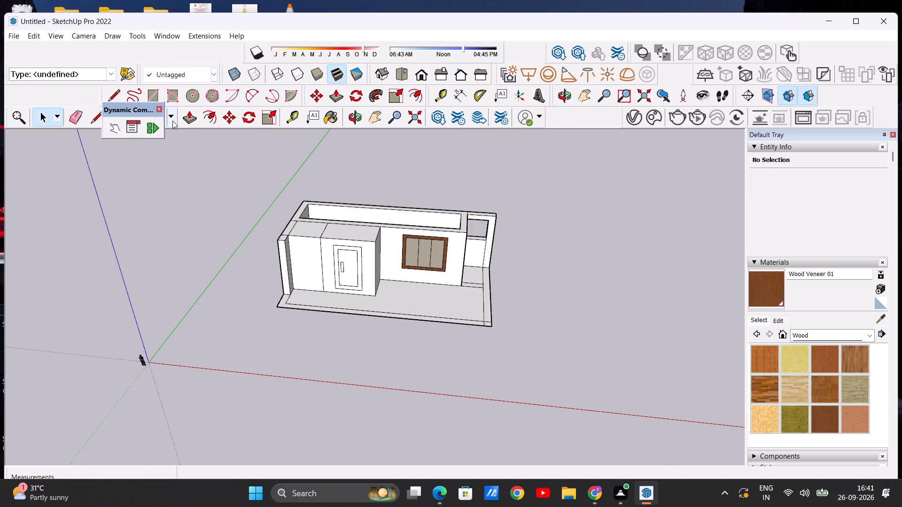
click(189, 116)
scroll(450, 347, up, 5)
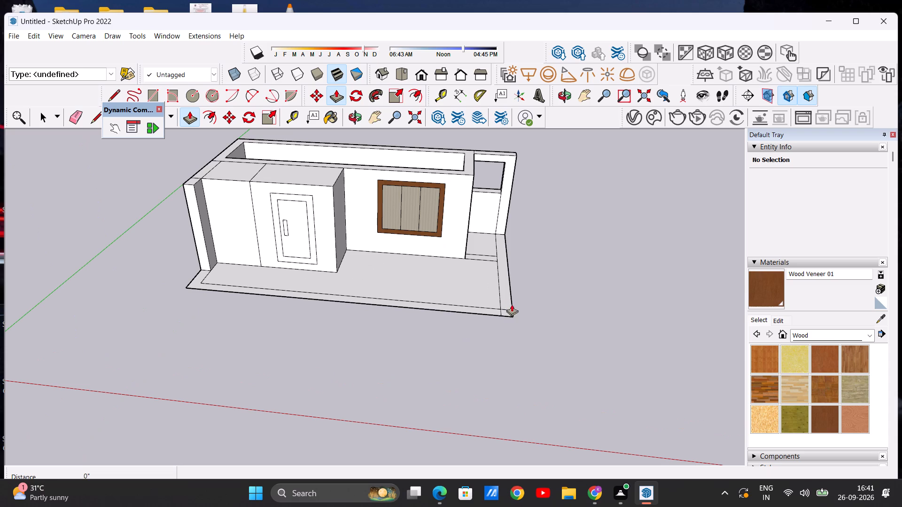
scroll(508, 305, up, 6)
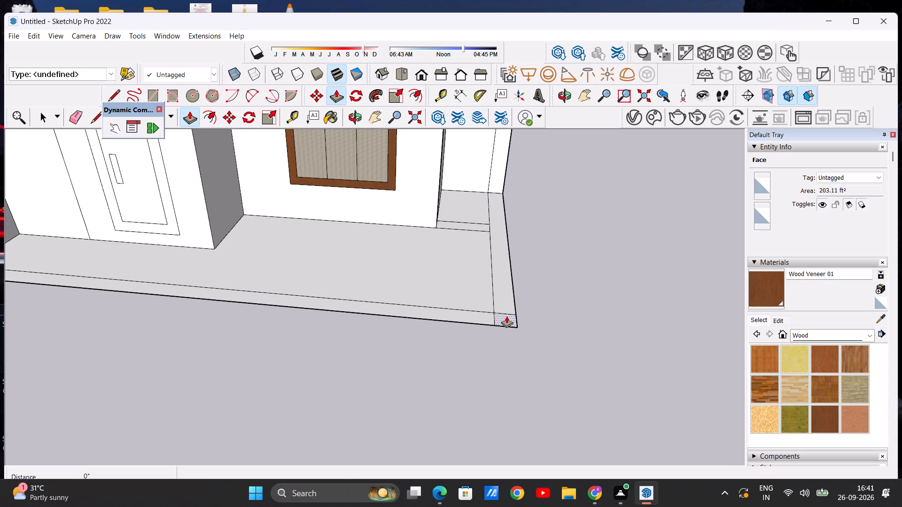
click(506, 316)
scroll(501, 251, down, 4)
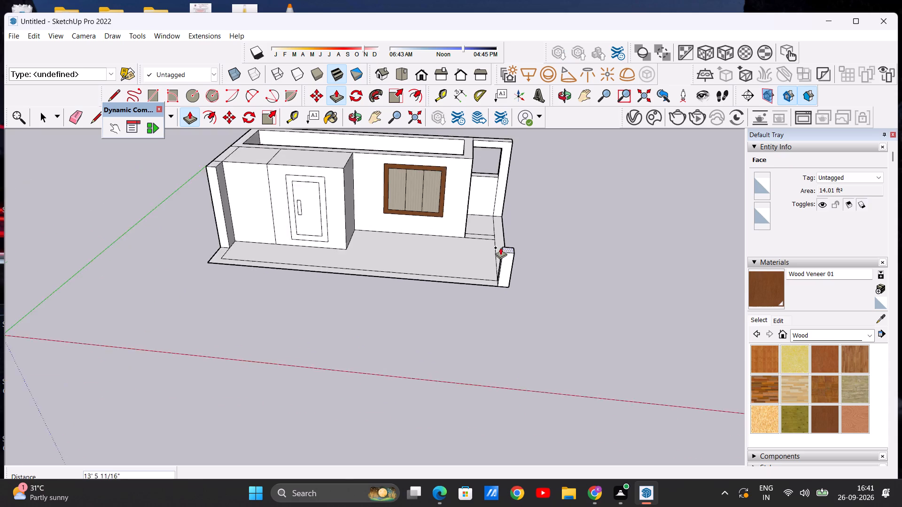
scroll(500, 247, down, 5)
click(507, 162)
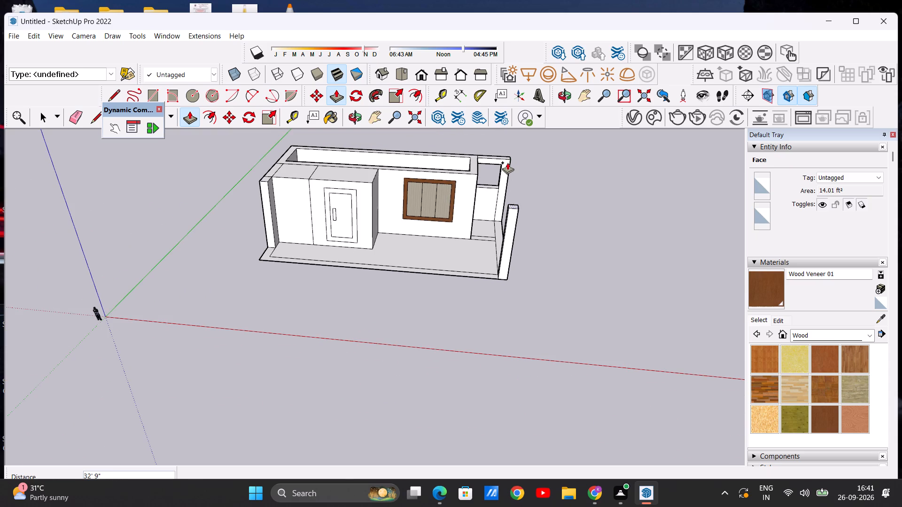
key(space)
Examine the corner pillar, floor slab and end fin from the front, the side and above.
scroll(519, 249, down, 8)
middle_drag(478, 276, 520, 230)
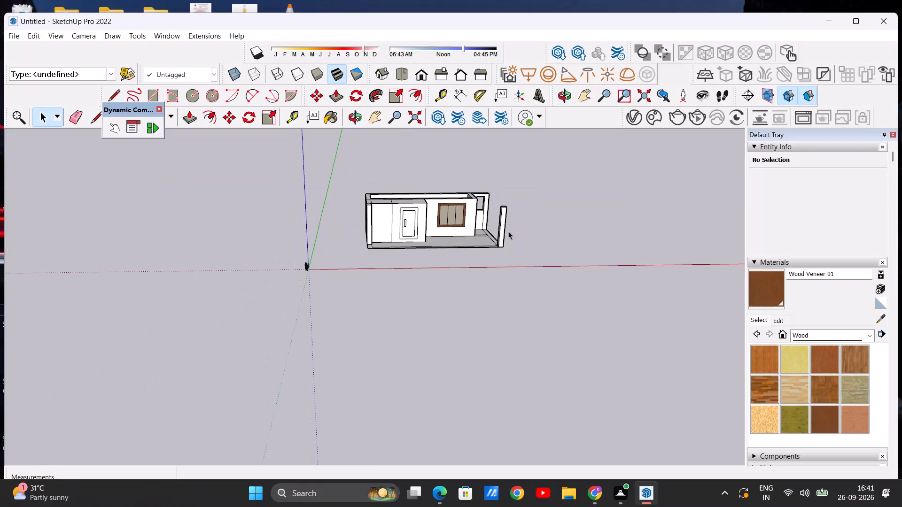
scroll(351, 254, up, 6)
middle_drag(368, 254, 363, 362)
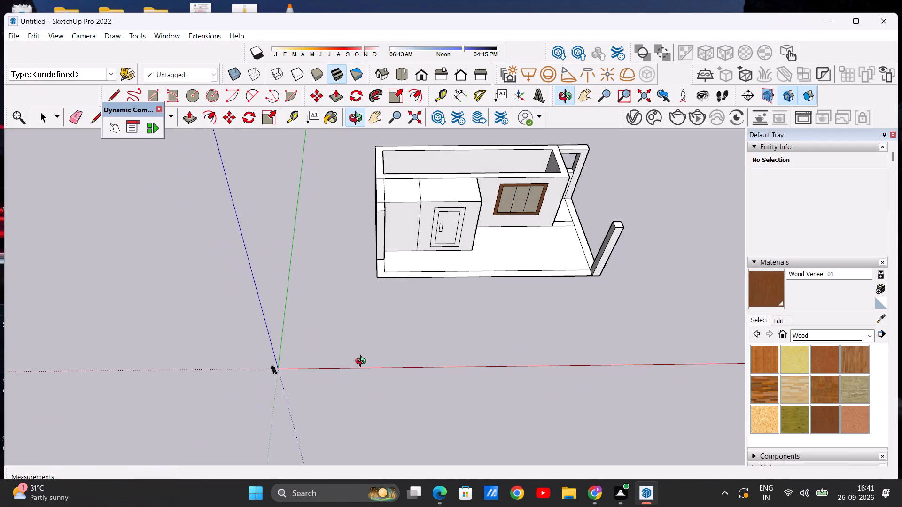
middle_drag(363, 362, 339, 341)
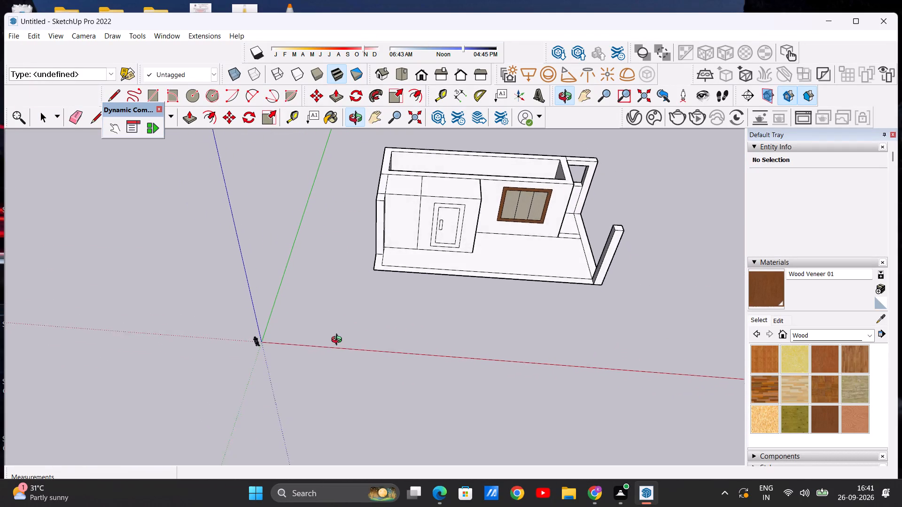
middle_drag(339, 341, 344, 320)
scroll(373, 235, up, 7)
scroll(370, 245, down, 2)
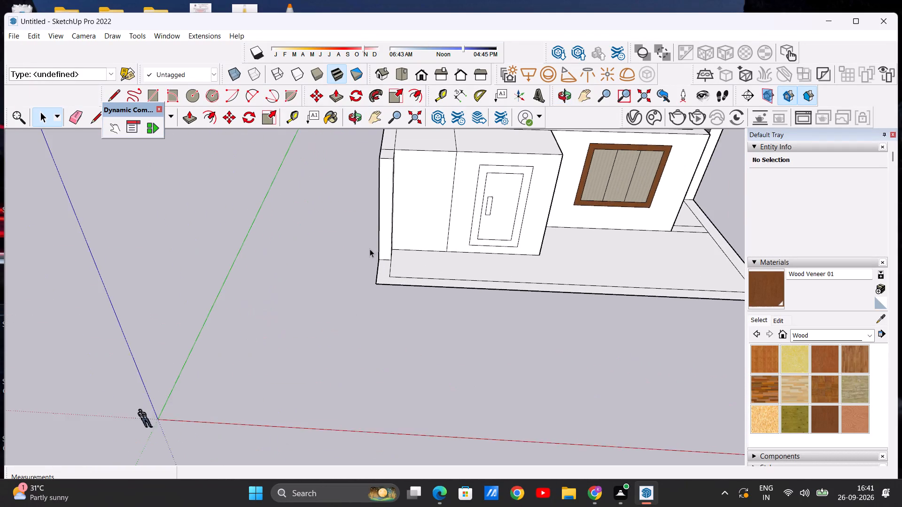
scroll(370, 249, down, 3)
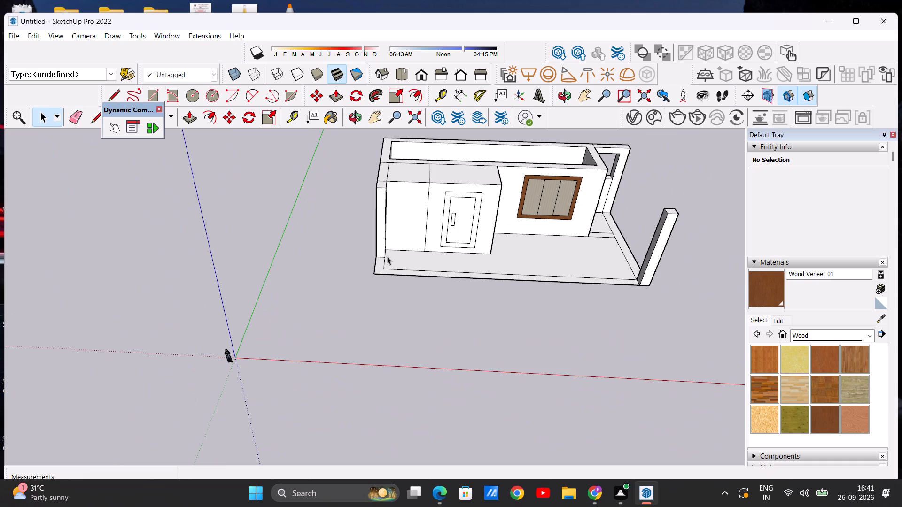
scroll(387, 256, up, 2)
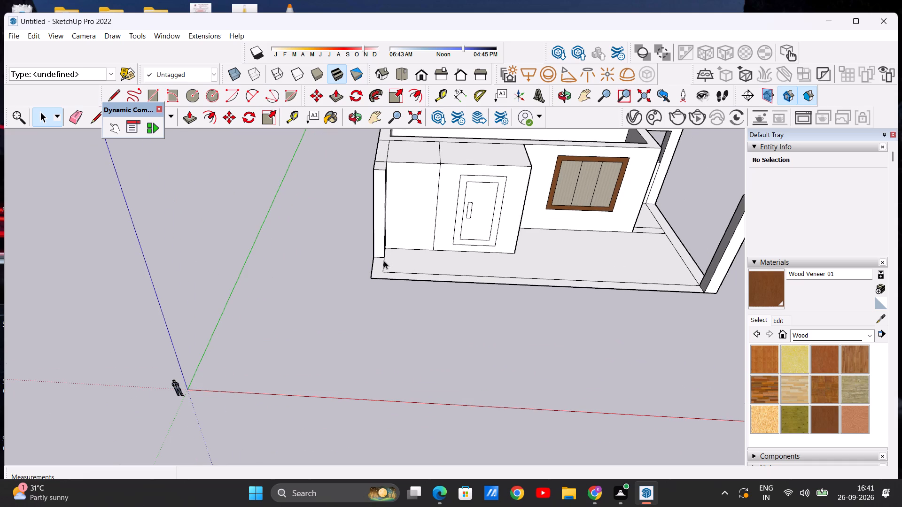
scroll(384, 261, down, 5)
middle_drag(397, 286, 404, 245)
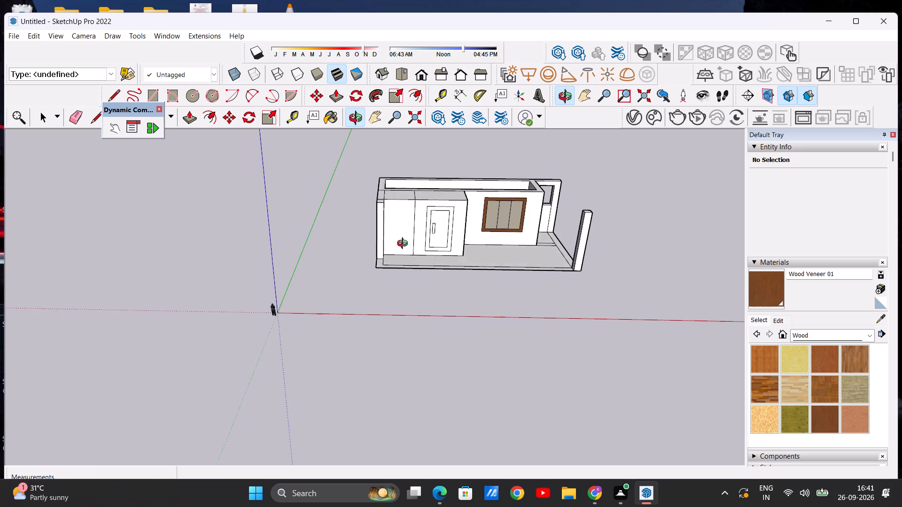
middle_drag(404, 245, 398, 227)
scroll(375, 216, down, 3)
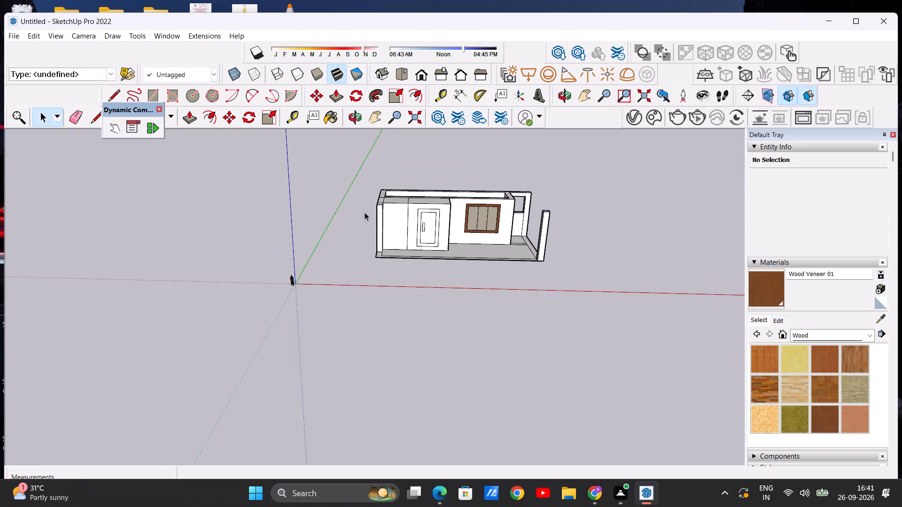
middle_drag(481, 238, 379, 218)
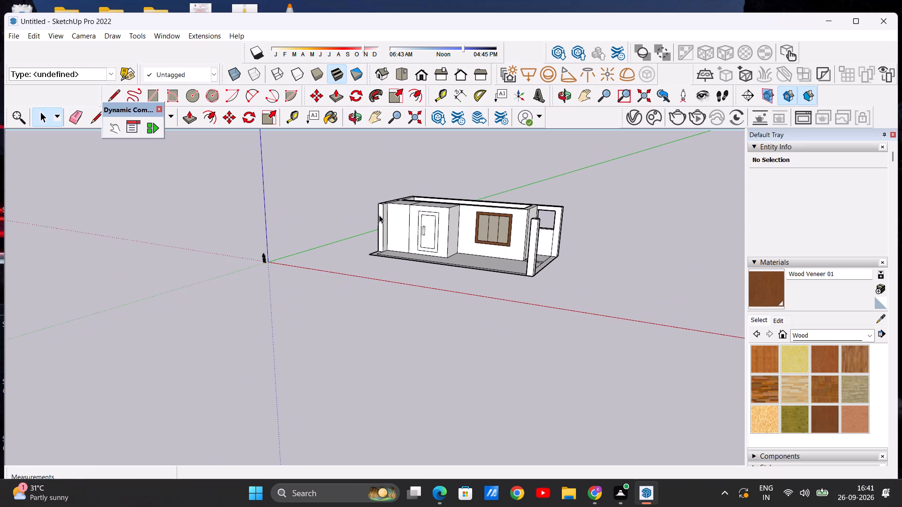
scroll(389, 209, down, 3)
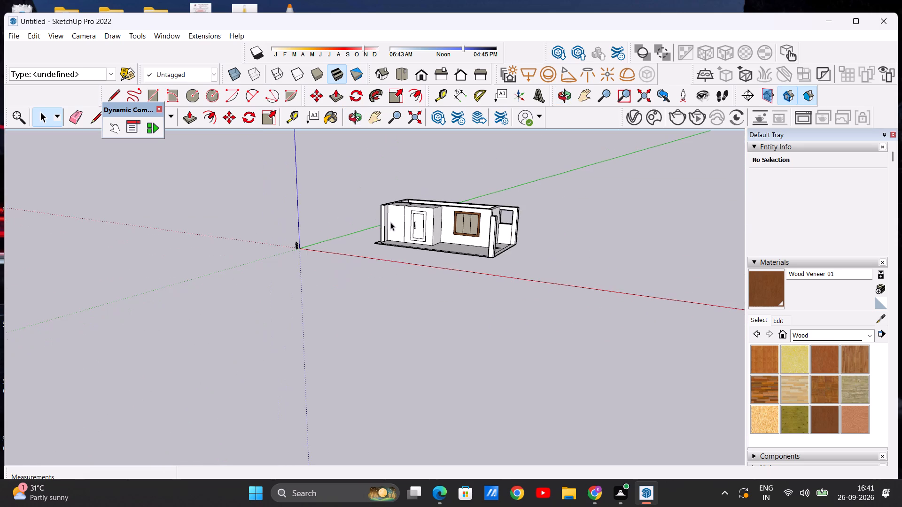
middle_drag(390, 222, 471, 232)
scroll(410, 219, up, 10)
middle_drag(418, 237, 455, 285)
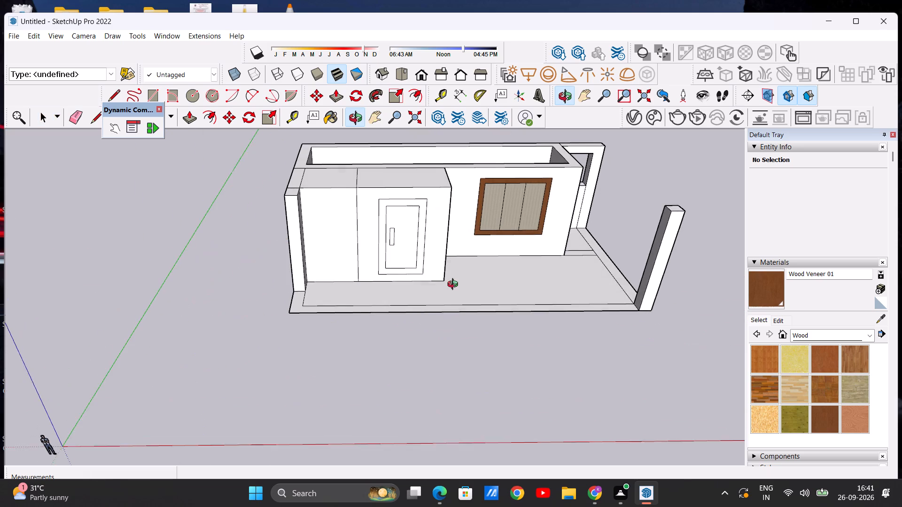
middle_drag(455, 285, 454, 289)
scroll(401, 244, down, 7)
middle_drag(402, 263, 392, 191)
scroll(408, 210, up, 8)
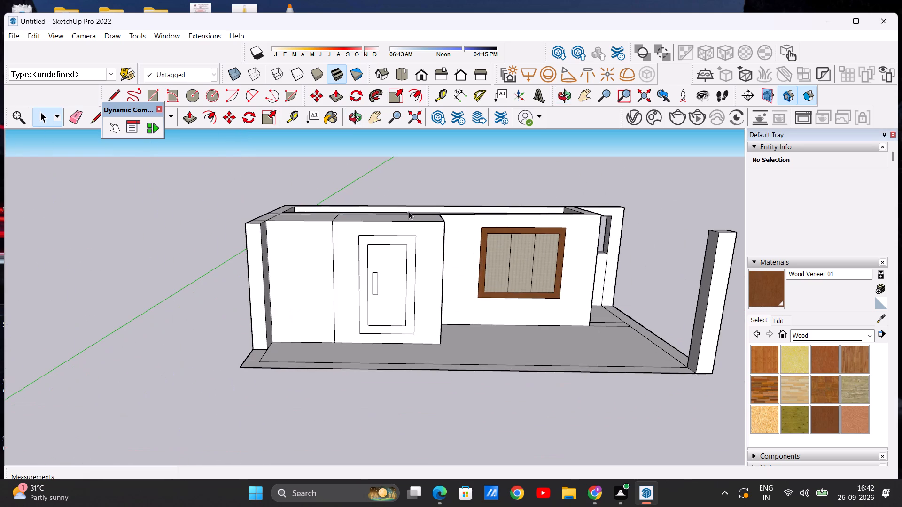
scroll(397, 201, down, 5)
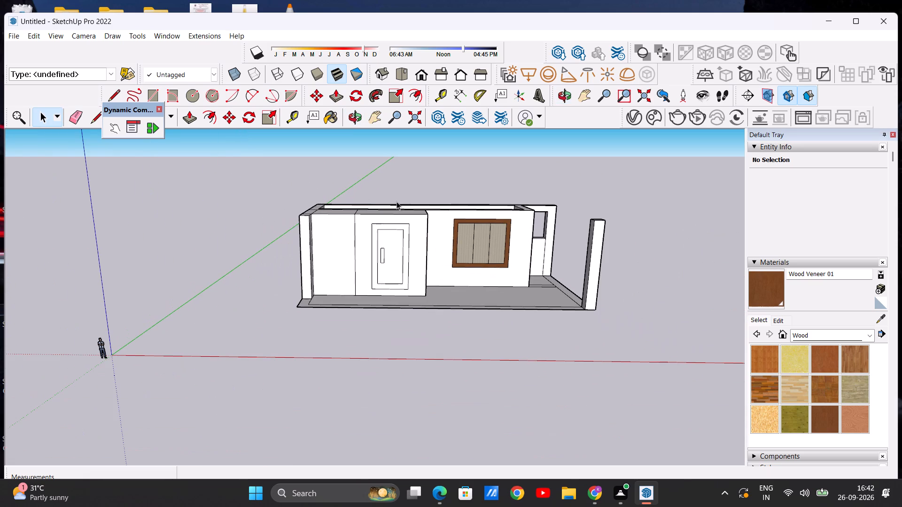
Push/Pull the top face of the main wall ring up 24' 7" to form an upper storey.
middle_drag(397, 201, 386, 388)
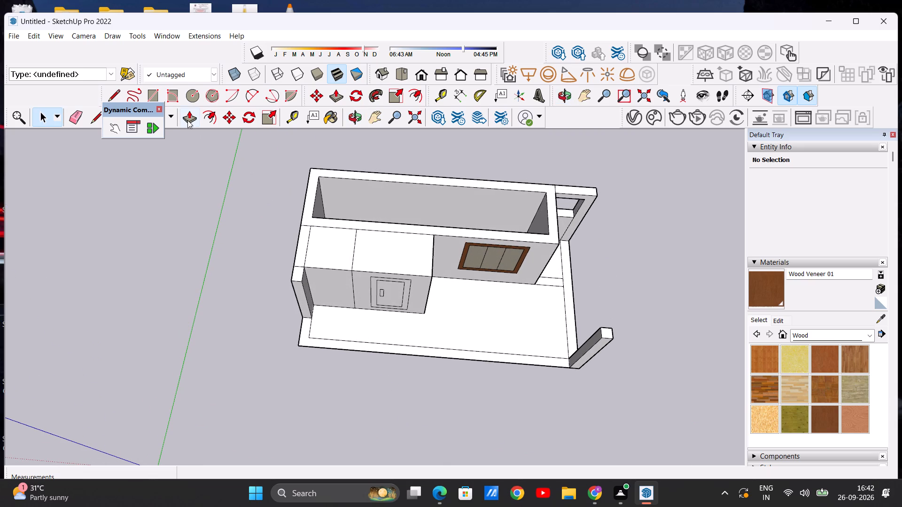
click(185, 115)
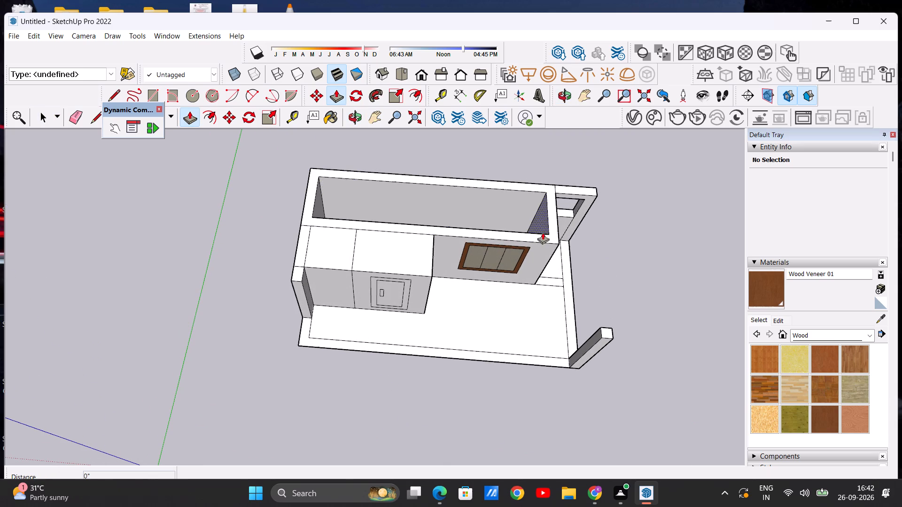
scroll(554, 230, up, 5)
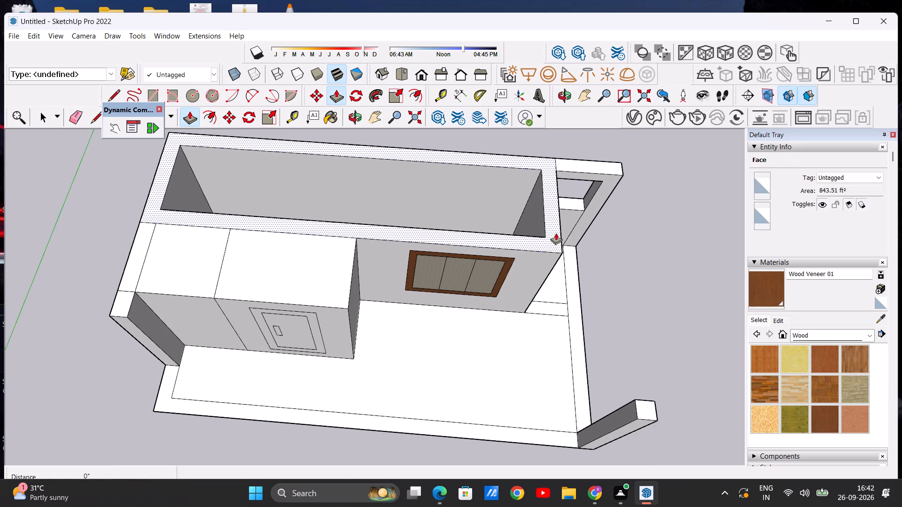
click(556, 233)
scroll(570, 188, down, 3)
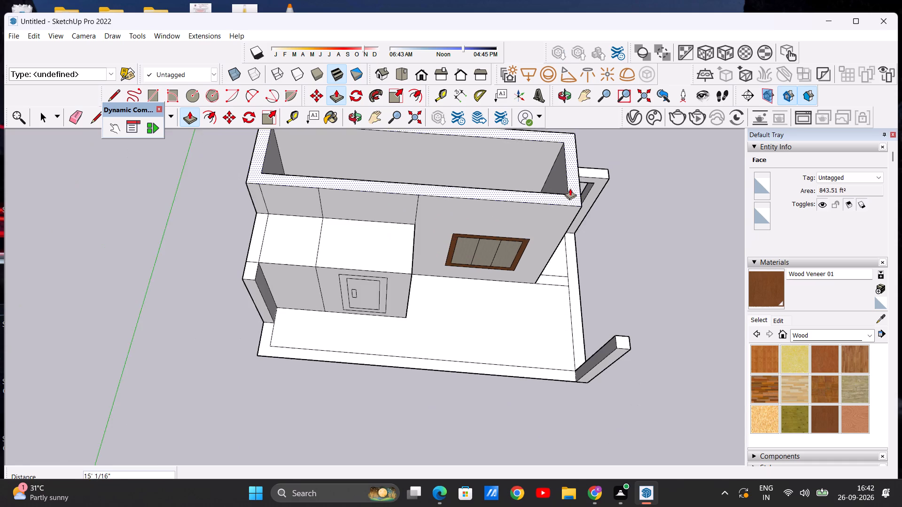
scroll(570, 188, down, 2)
middle_drag(566, 190, 562, 119)
scroll(547, 203, down, 4)
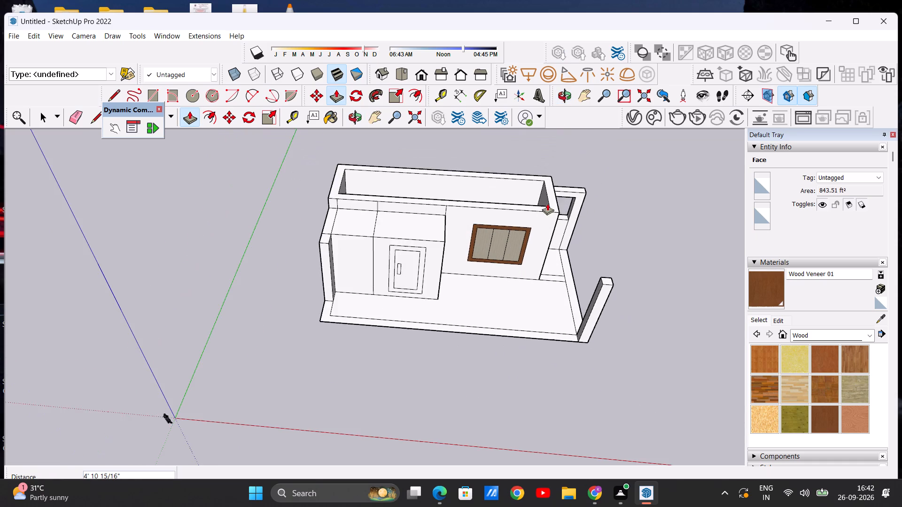
middle_drag(569, 215, 556, 154)
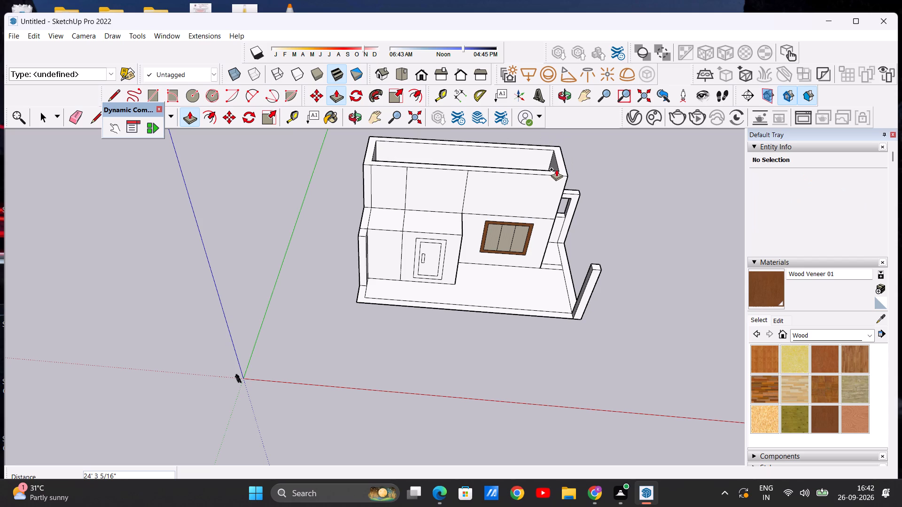
middle_drag(560, 195, 543, 126)
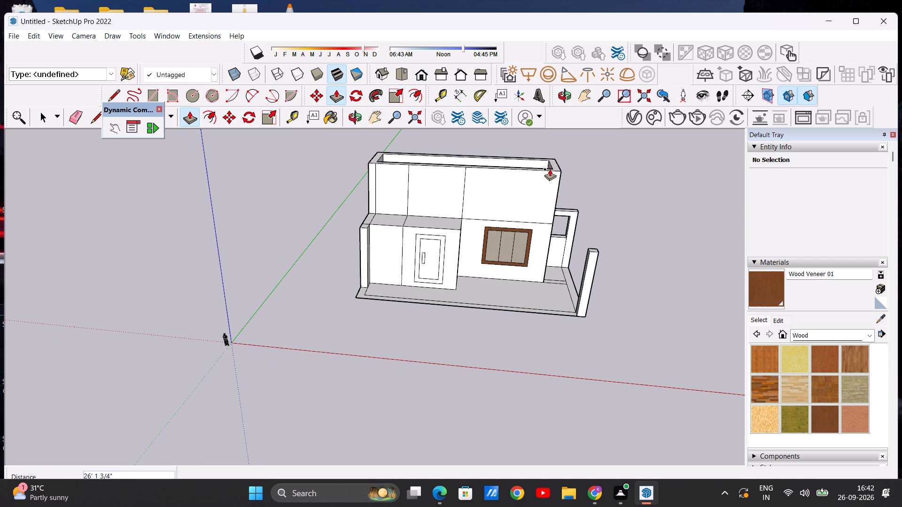
click(551, 172)
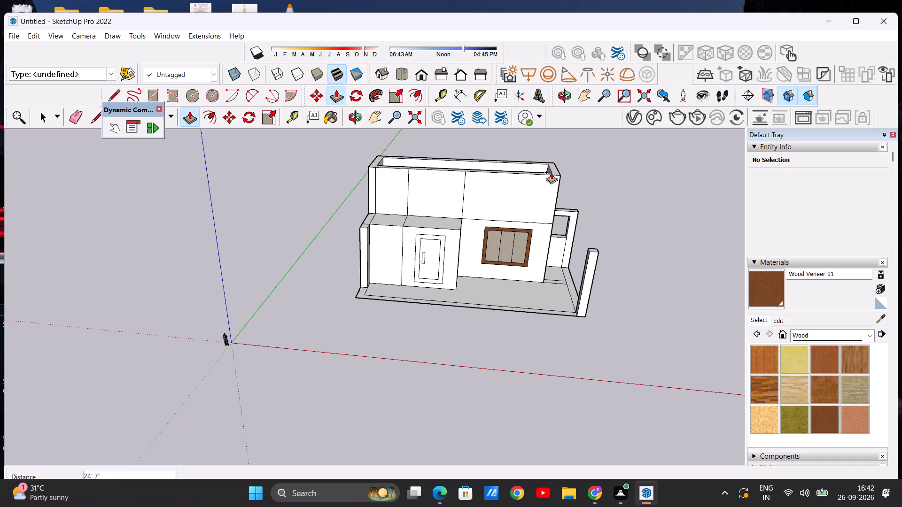
key(space)
Erase the two vertical edges dividing the upper-storey front wall above the door section.
middle_drag(522, 238, 501, 191)
scroll(434, 180, up, 8)
middle_drag(392, 236, 397, 238)
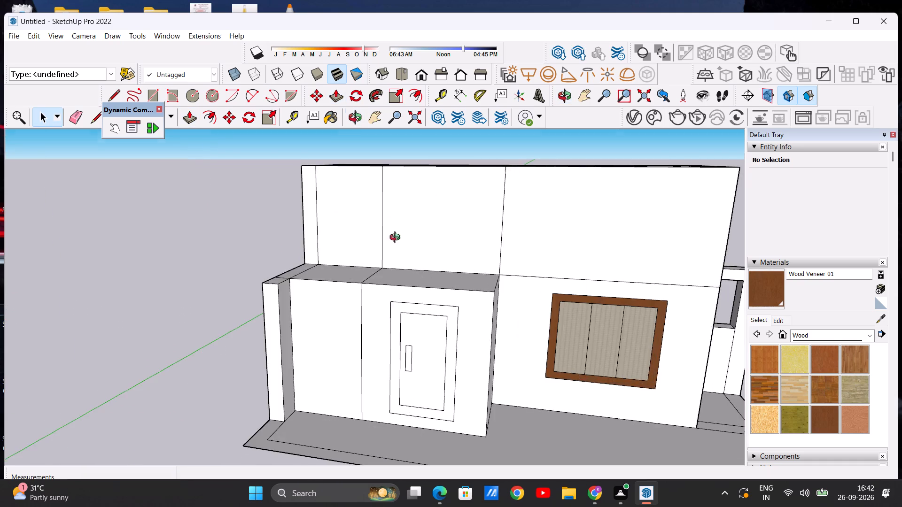
middle_drag(397, 238, 427, 223)
scroll(424, 223, down, 3)
scroll(512, 195, up, 5)
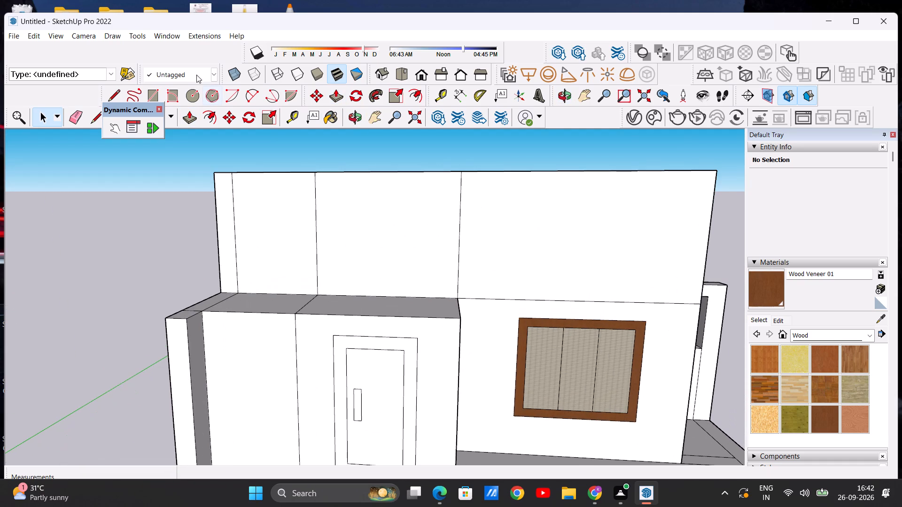
click(74, 111)
drag(303, 213, 412, 223)
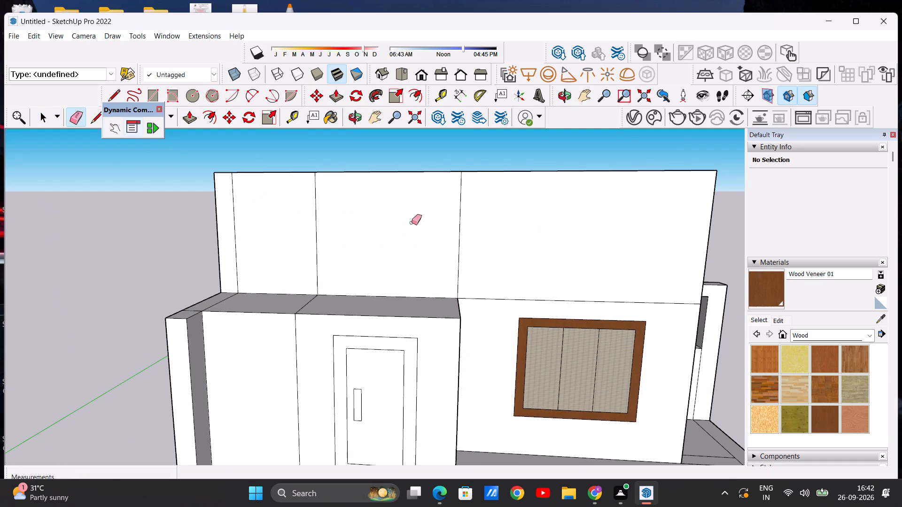
drag(412, 223, 469, 224)
drag(309, 216, 334, 216)
scroll(336, 221, down, 5)
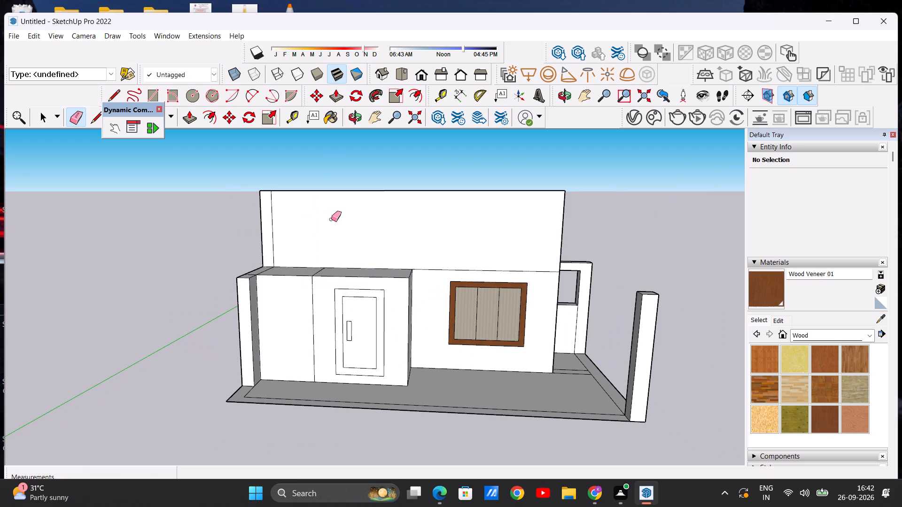
scroll(331, 219, down, 5)
middle_drag(297, 242, 311, 316)
scroll(342, 240, up, 3)
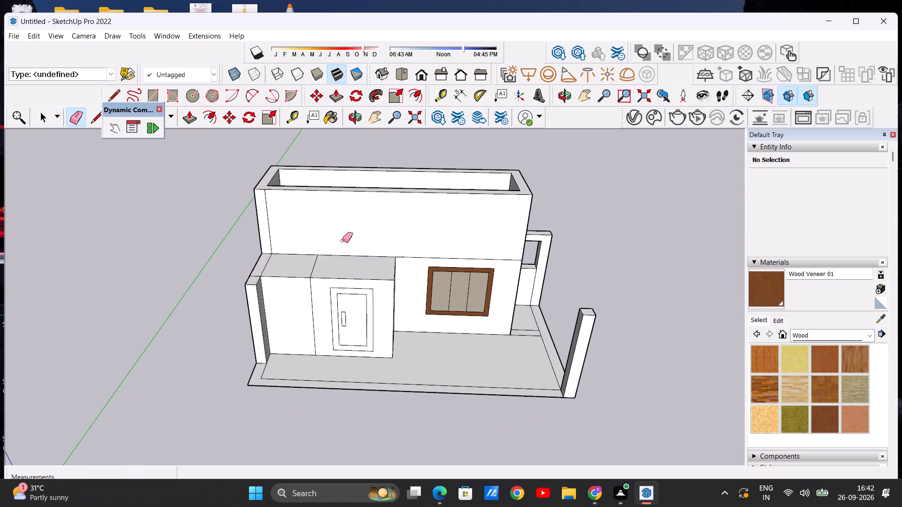
key(space)
Draw a 24' 7" vertical line up the upper front wall from the door section's roof dividing line to the wall top.
scroll(370, 210, down, 1)
scroll(327, 255, up, 3)
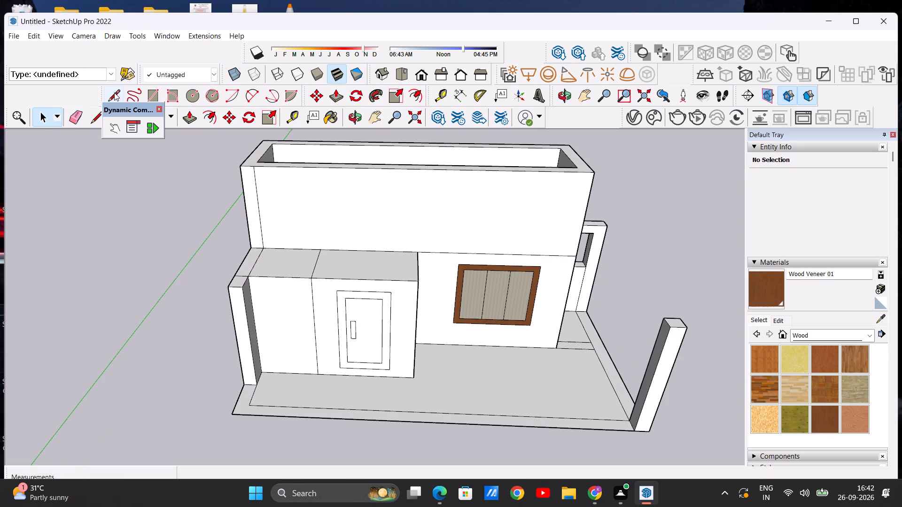
click(114, 92)
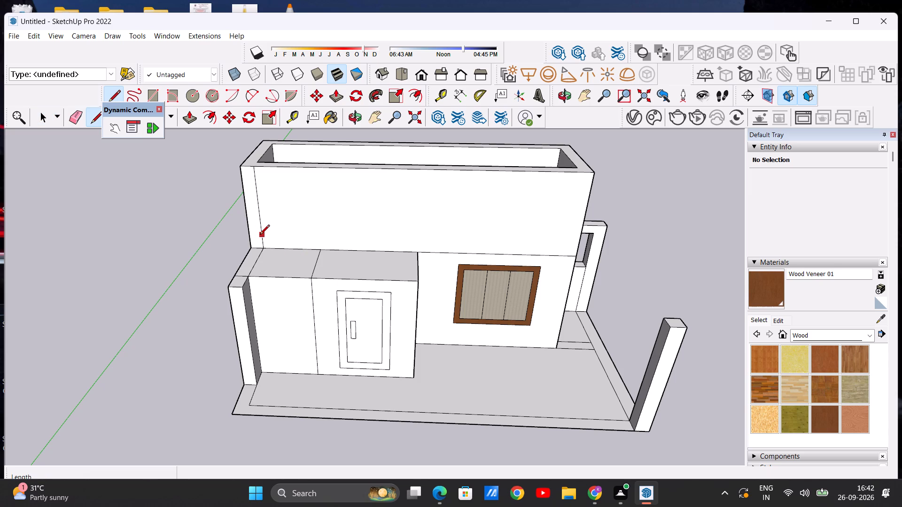
click(319, 249)
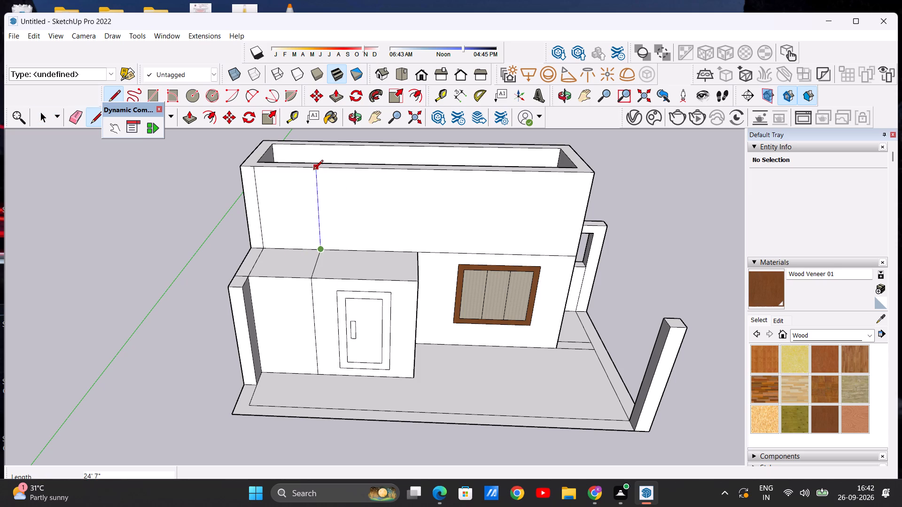
click(313, 170)
key(space)
Push/Pull the upper wall panel beside the new line outward 17' 3 1/8" to the end fin.
scroll(360, 203, down, 4)
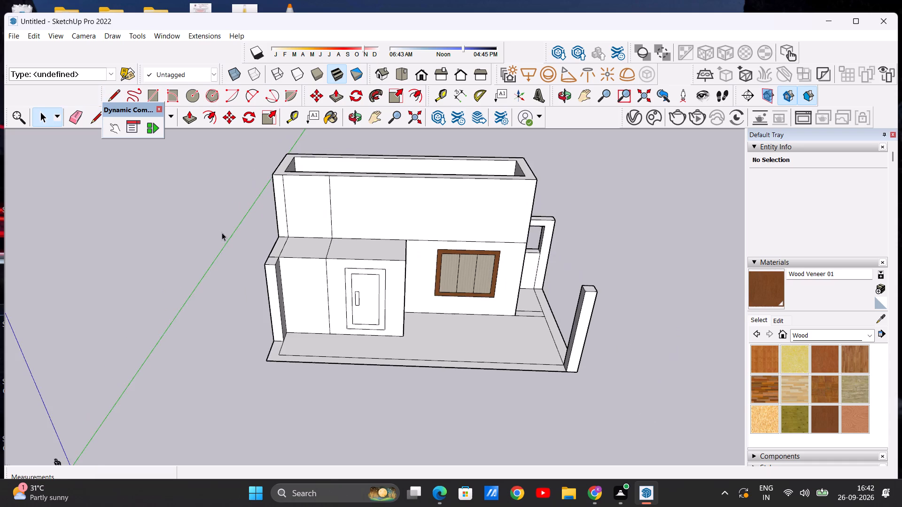
middle_drag(235, 242, 408, 261)
scroll(309, 243, up, 2)
click(187, 113)
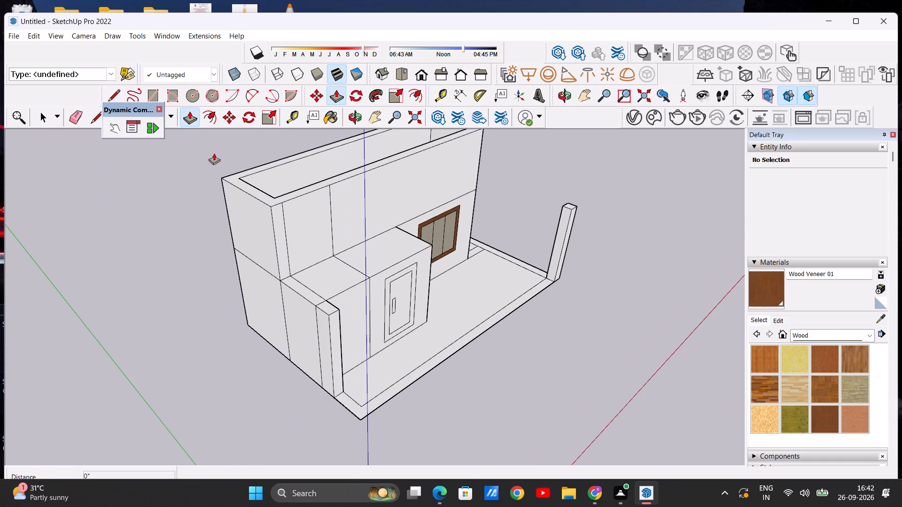
click(296, 221)
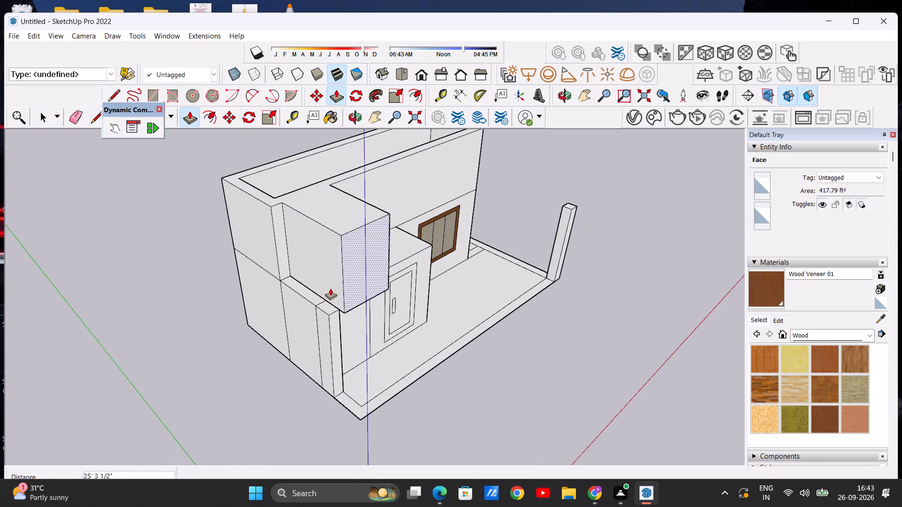
click(327, 297)
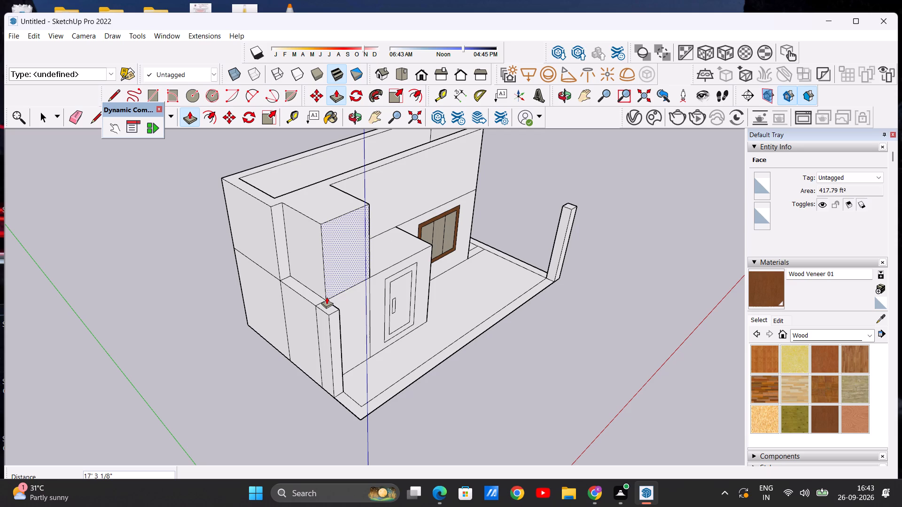
key(space)
Push/Pull the narrow upper end-wall strip outward 17' 3 1/8", flush with the front of the projecting upper block.
scroll(302, 218, down, 2)
scroll(282, 210, up, 5)
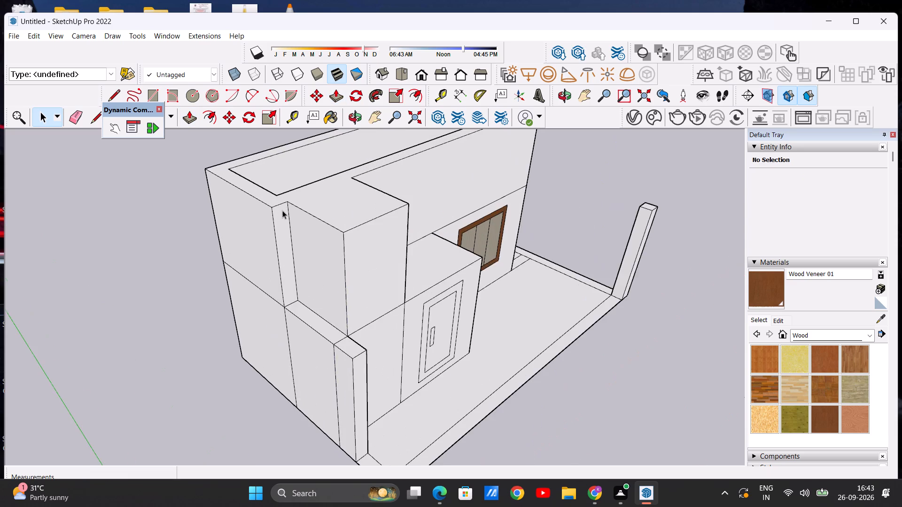
middle_drag(280, 215, 270, 217)
scroll(279, 300, down, 1)
scroll(282, 225, up, 2)
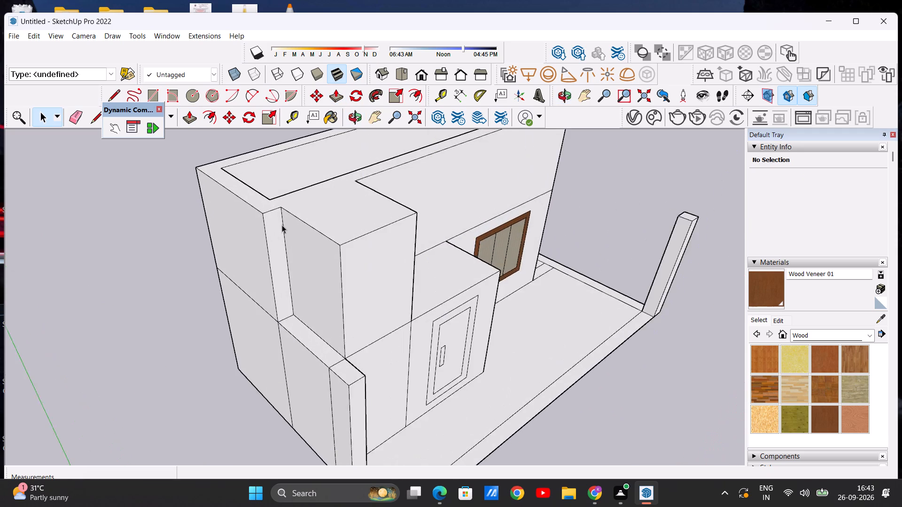
scroll(282, 225, up, 1)
scroll(276, 224, down, 6)
scroll(272, 224, up, 6)
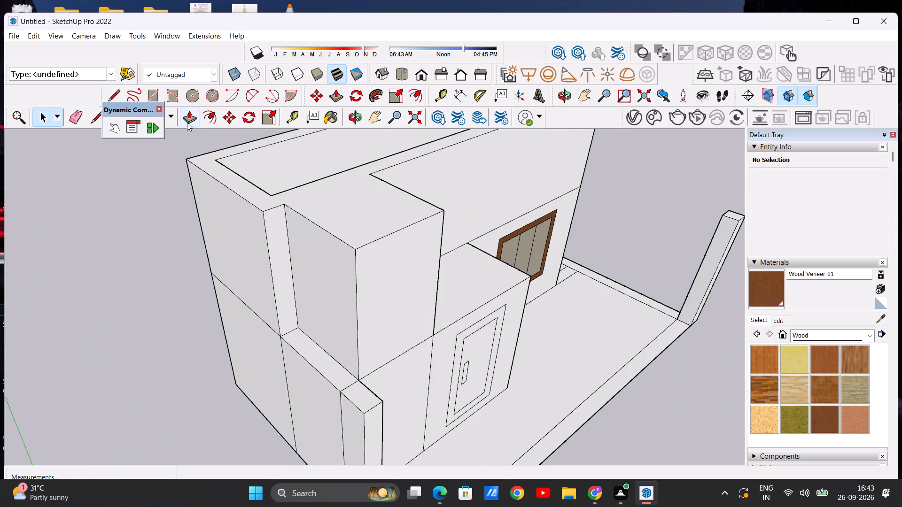
click(187, 123)
click(275, 246)
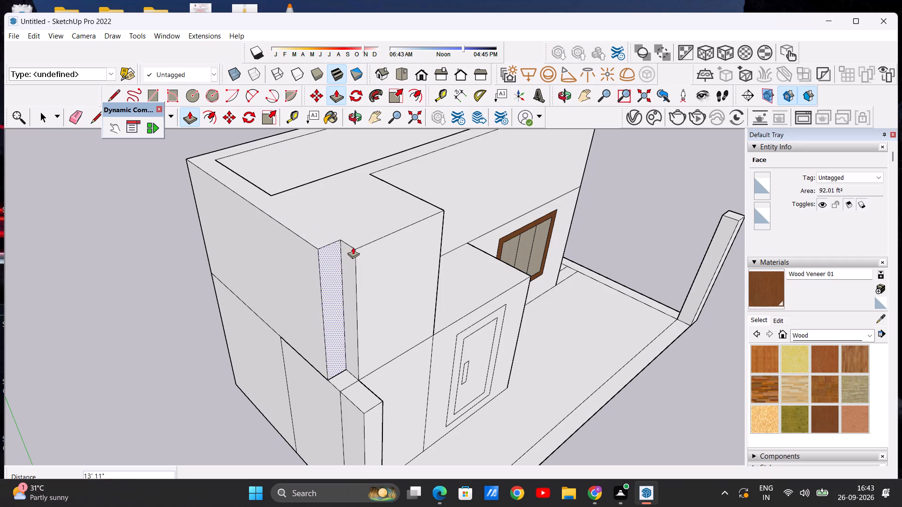
click(357, 248)
scroll(348, 266, down, 3)
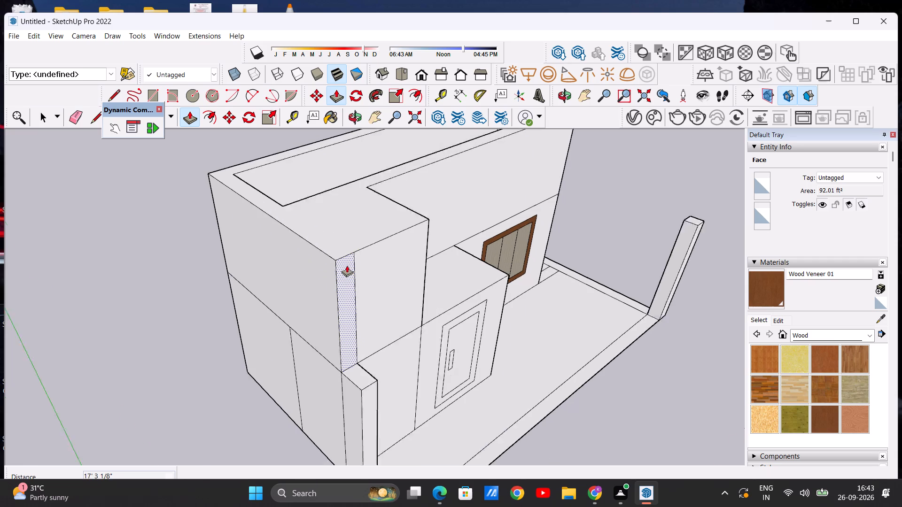
scroll(347, 265, down, 4)
middle_drag(384, 309, 241, 285)
scroll(246, 285, down, 4)
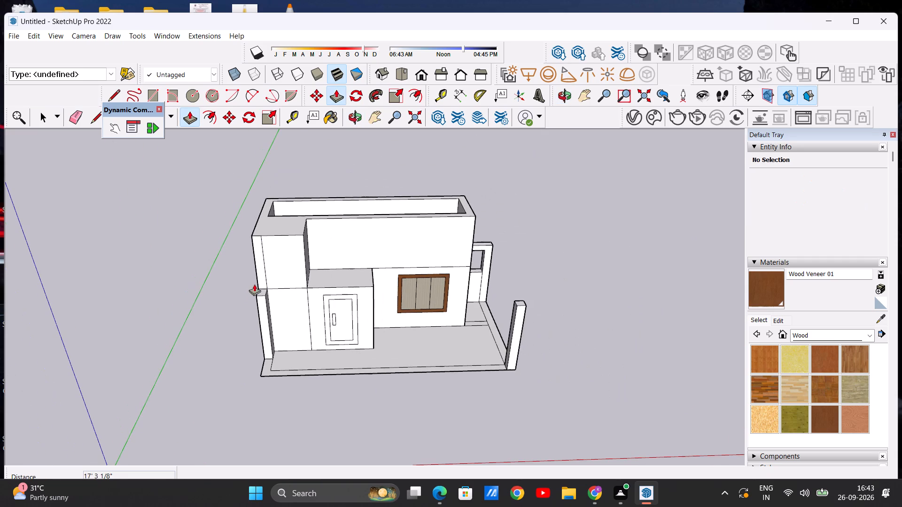
key(space)
Examine the upper storey's projecting block, door section roof and window wall from the front and above.
scroll(313, 262, up, 2)
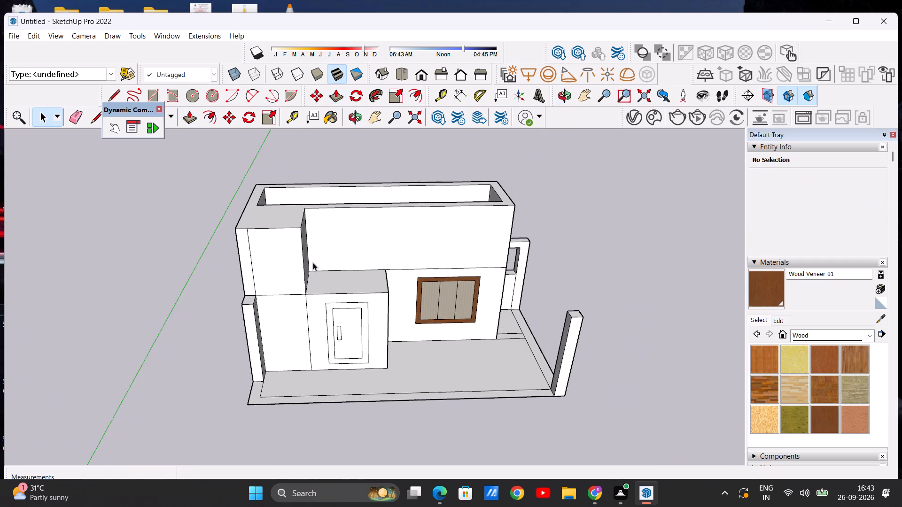
middle_drag(318, 266, 334, 239)
scroll(256, 248, down, 8)
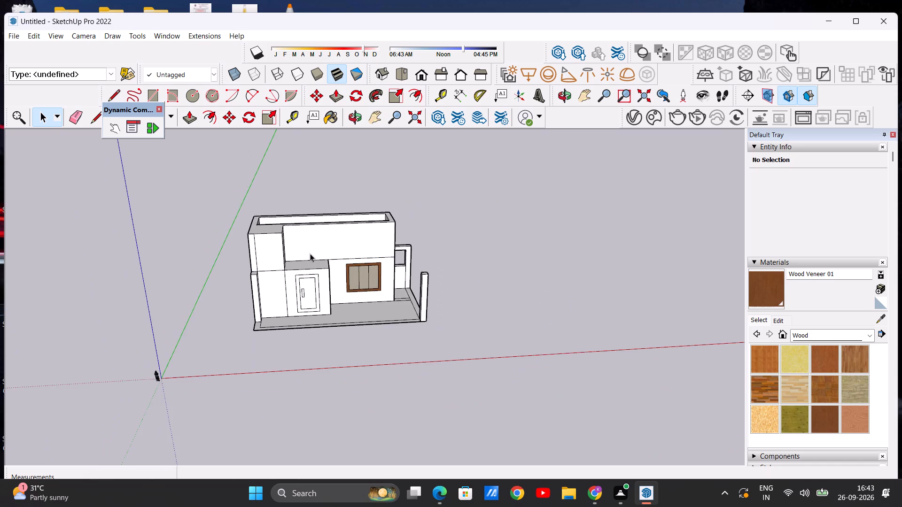
middle_drag(311, 254, 266, 271)
middle_drag(264, 261, 240, 257)
scroll(257, 236, up, 4)
middle_drag(300, 294, 323, 243)
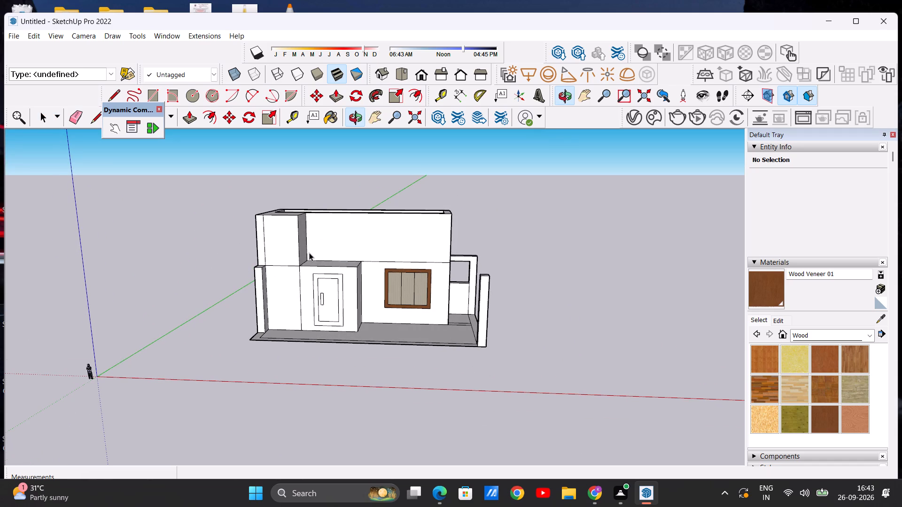
middle_drag(346, 263, 350, 298)
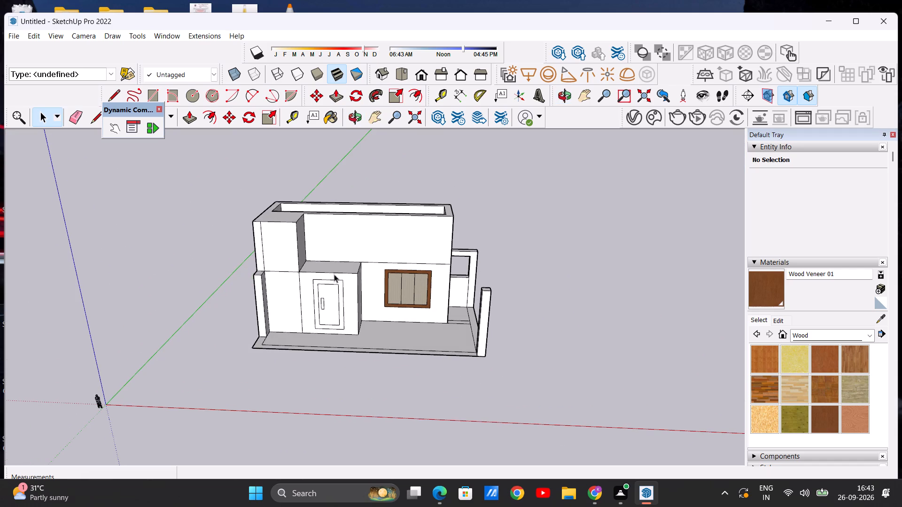
middle_drag(336, 277, 355, 386)
scroll(430, 290, up, 3)
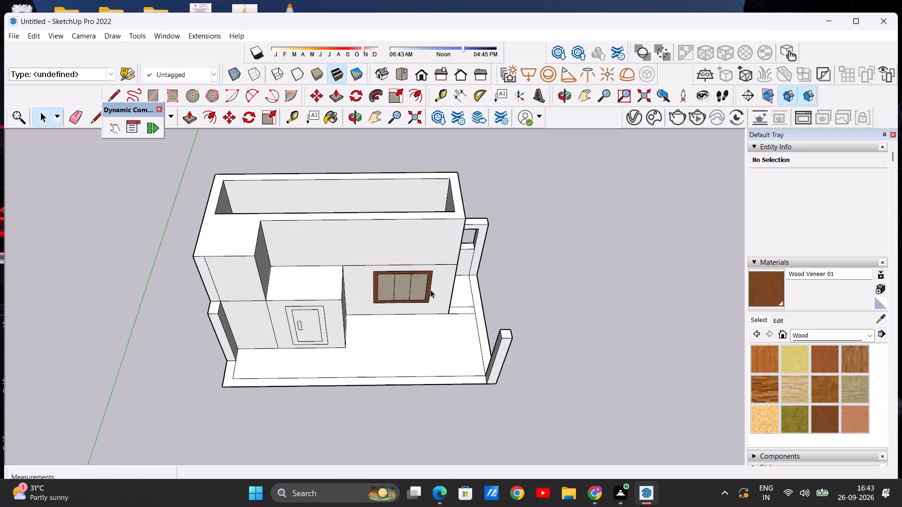
scroll(430, 290, up, 3)
scroll(435, 278, down, 8)
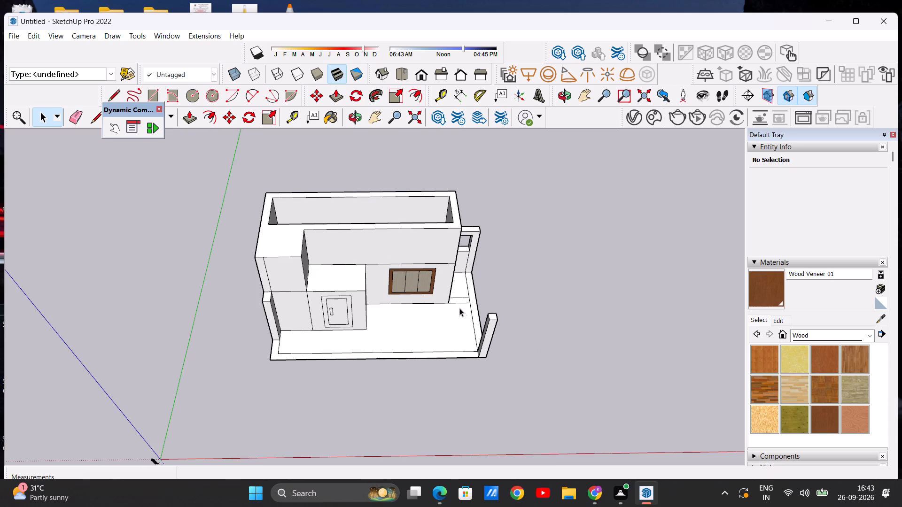
Draw a line about 3' 9" long across the front corner pillar's inner face, a little below its top.
middle_drag(458, 307, 293, 232)
middle_drag(423, 385, 288, 301)
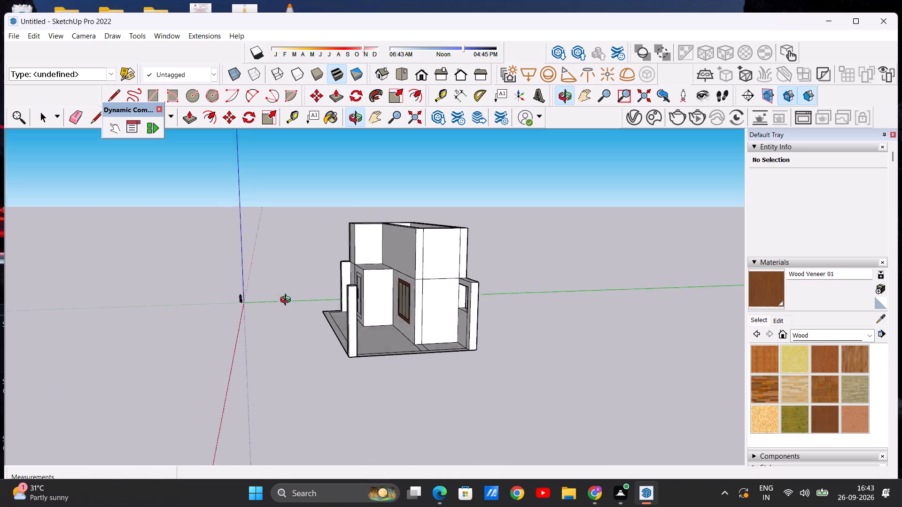
middle_drag(288, 301, 280, 298)
scroll(372, 288, up, 2)
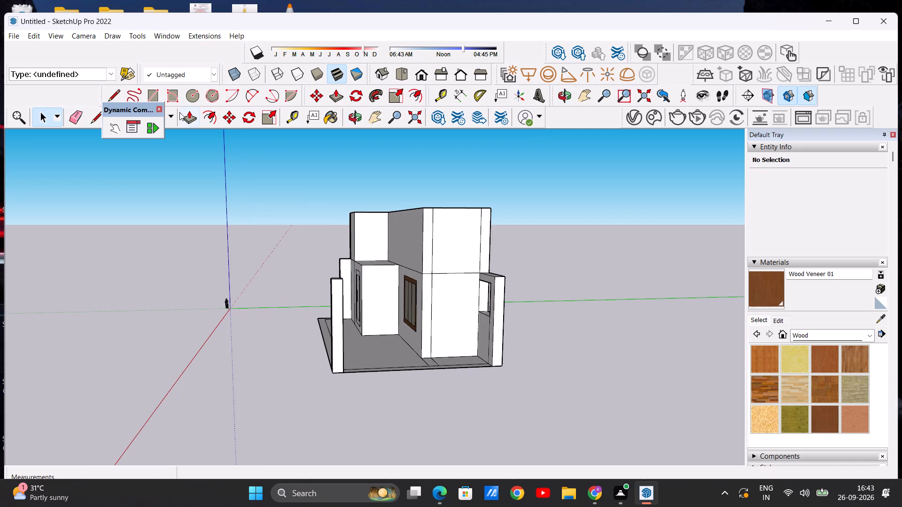
click(111, 95)
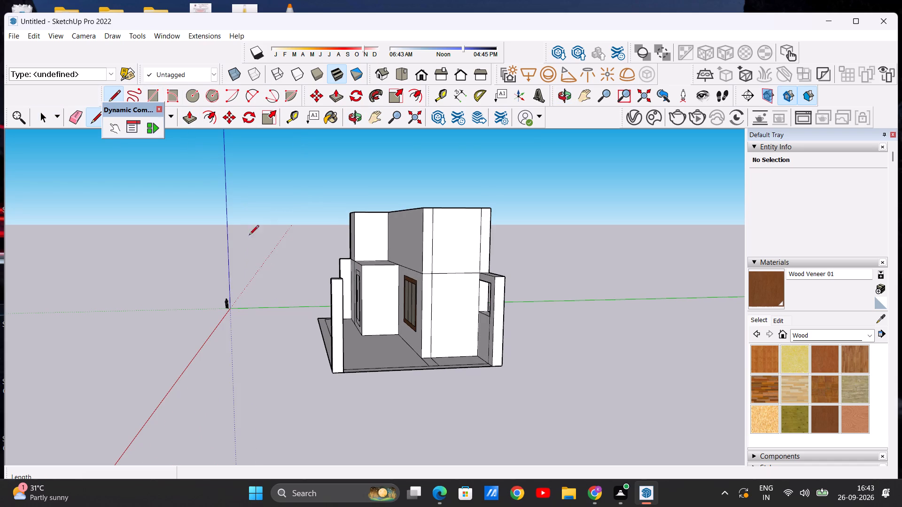
middle_drag(426, 375, 213, 427)
scroll(246, 294, up, 6)
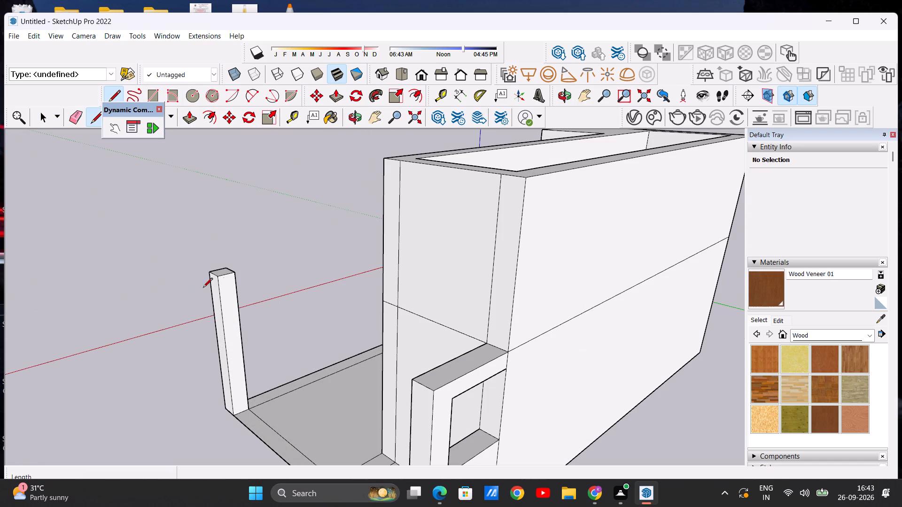
click(222, 294)
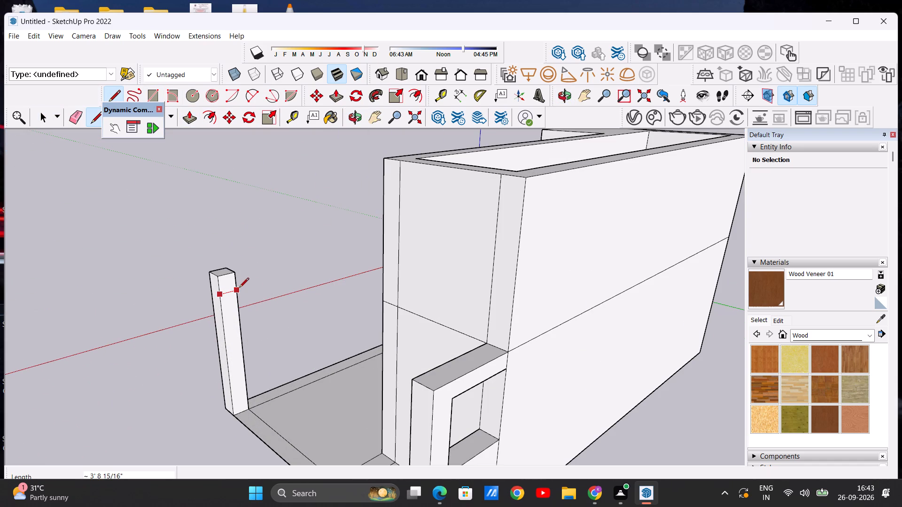
click(239, 288)
Push/Pull the pillar face above the new line about 54' 3" to the side opening's frame, forming a top beam.
click(190, 115)
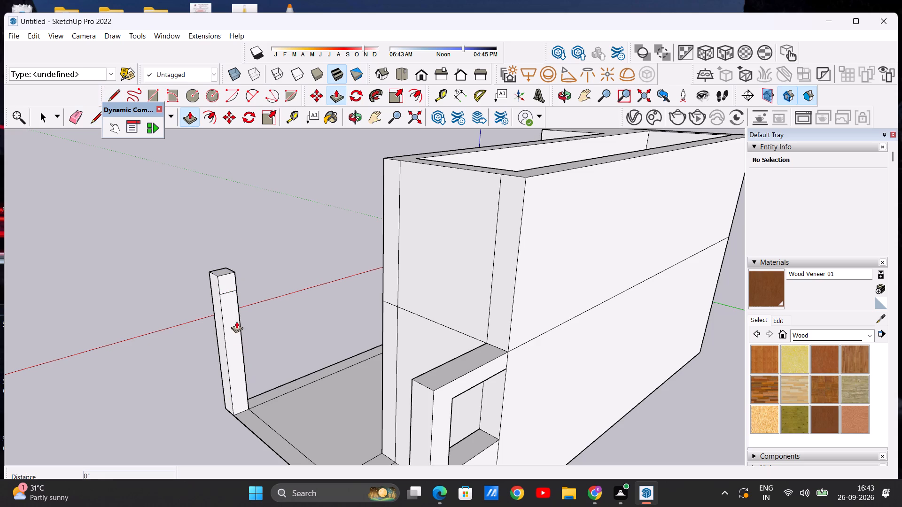
click(225, 281)
scroll(374, 407, down, 5)
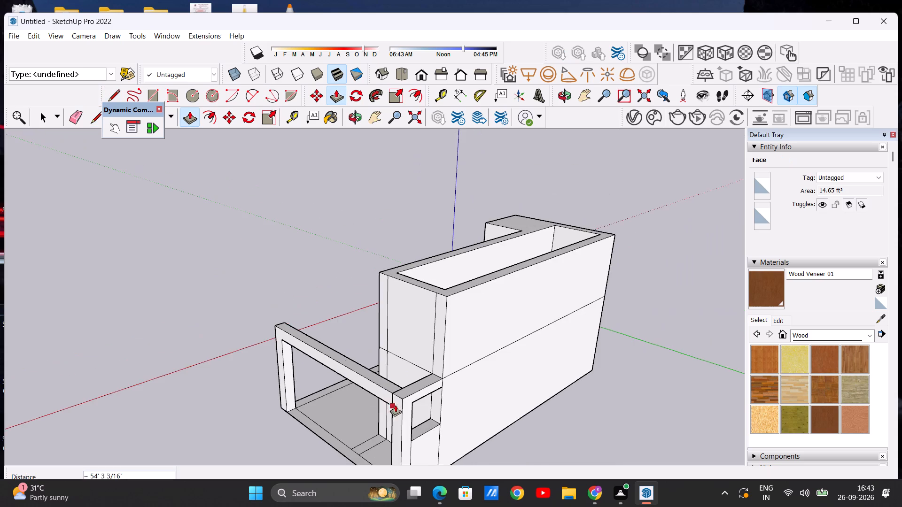
scroll(401, 397, up, 16)
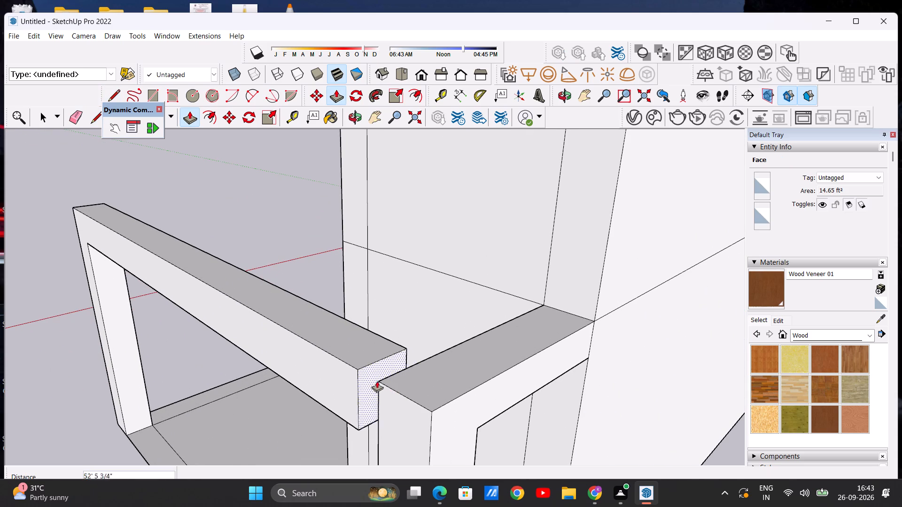
middle_drag(380, 388, 474, 387)
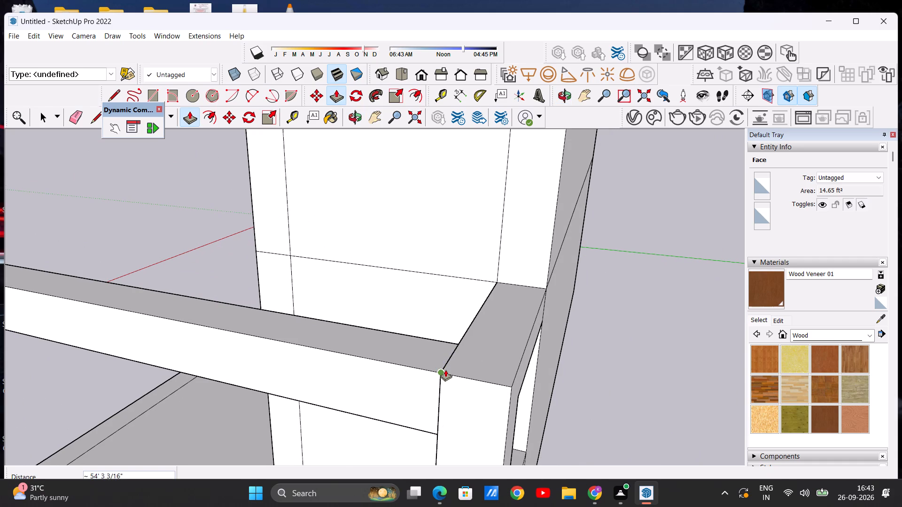
click(445, 369)
key(space)
Examine the new side beam, corner pillar and front facade from the front, above and the side.
scroll(465, 368, down, 9)
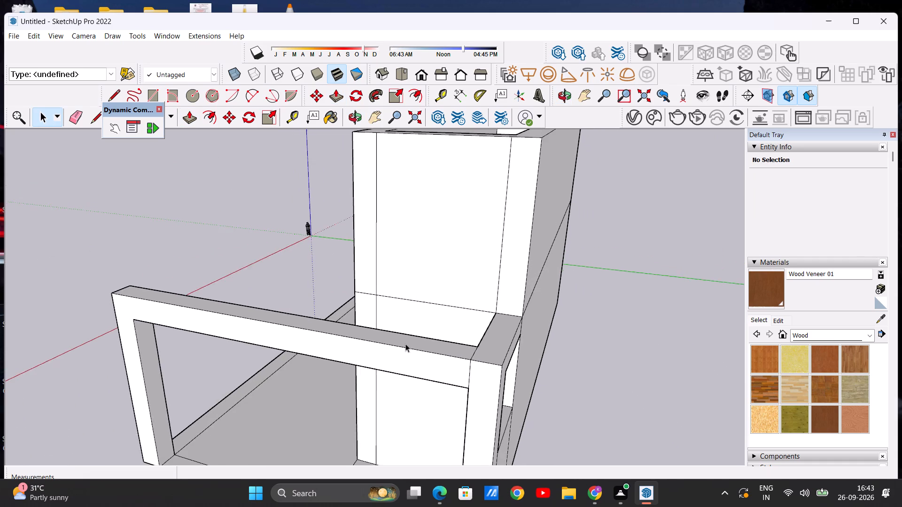
middle_drag(405, 344, 593, 331)
scroll(592, 339, down, 7)
scroll(590, 336, up, 1)
scroll(590, 343, down, 1)
middle_drag(421, 346, 622, 357)
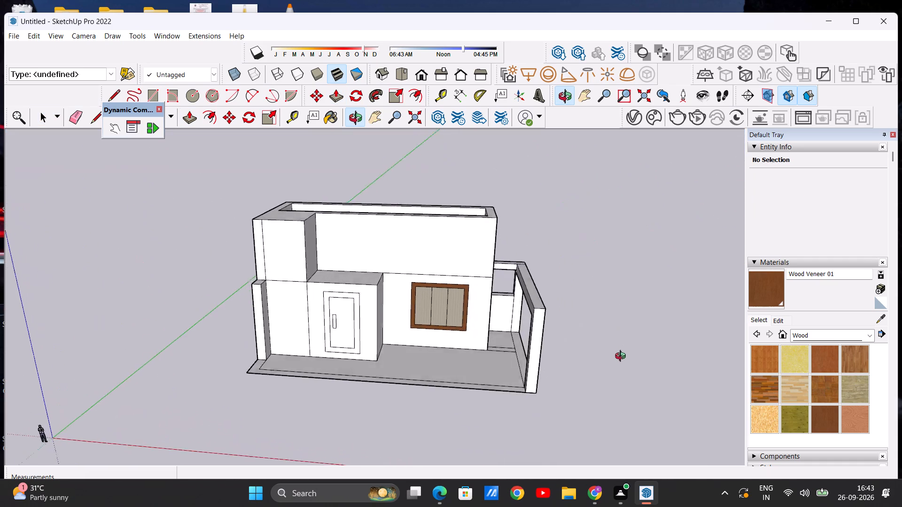
middle_drag(622, 357, 608, 383)
scroll(515, 354, down, 6)
middle_drag(432, 358, 450, 309)
scroll(467, 300, up, 3)
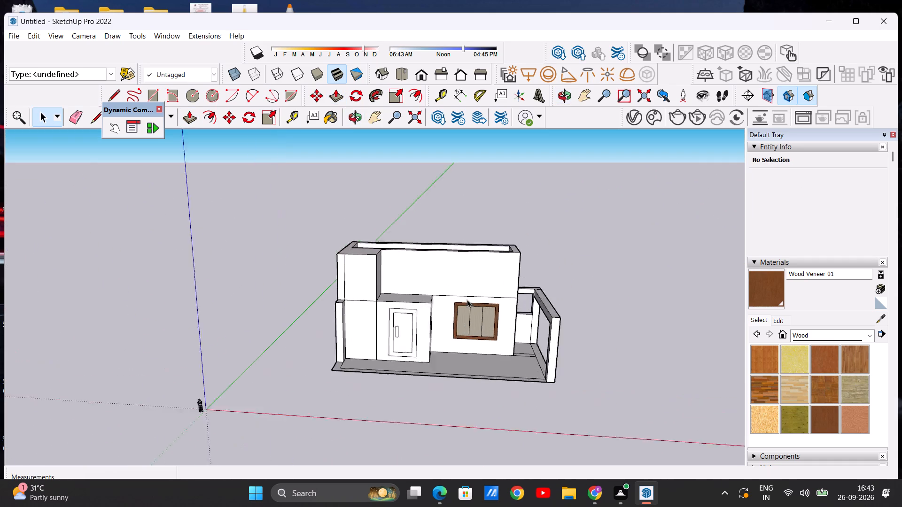
scroll(467, 300, up, 5)
scroll(467, 300, down, 5)
middle_drag(466, 313, 480, 392)
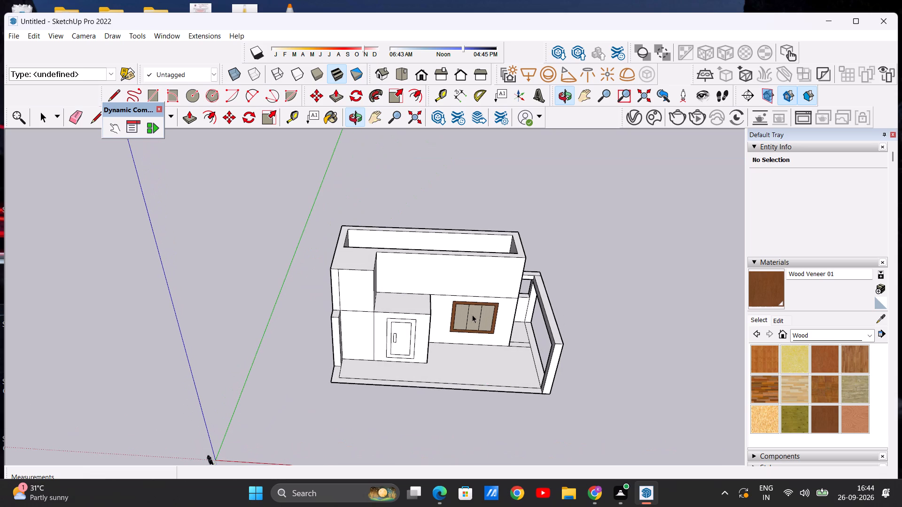
scroll(498, 335, up, 1)
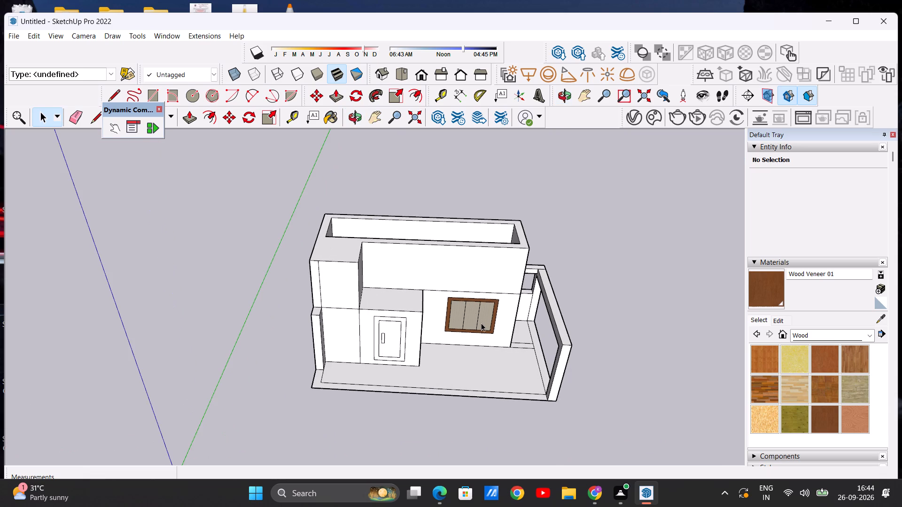
scroll(481, 323, down, 2)
middle_drag(486, 349, 312, 332)
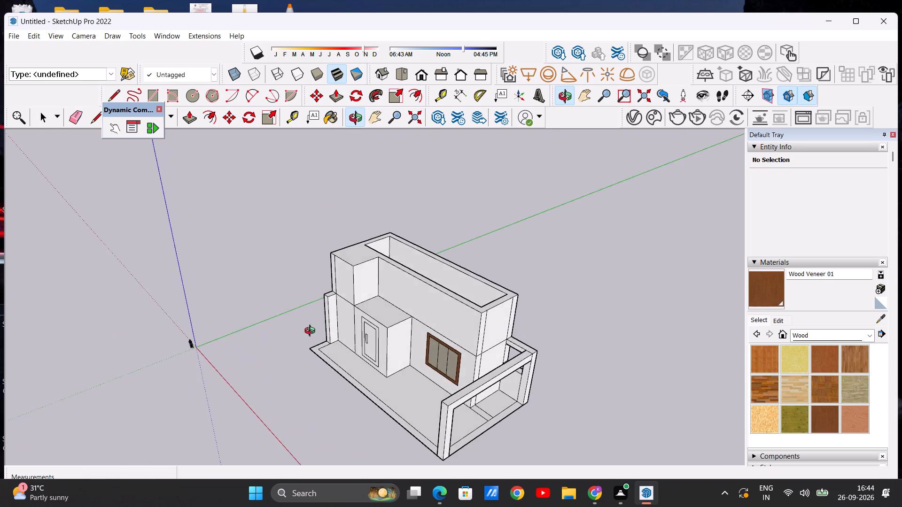
middle_drag(312, 332, 424, 312)
scroll(439, 294, up, 3)
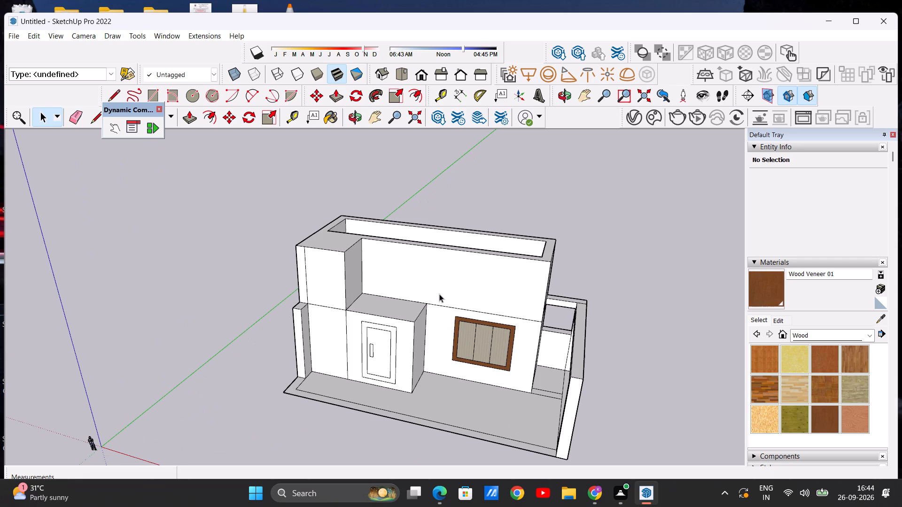
Draw a line about 73' 10" long across the upper front wall, just above the door section's roof, from the projecting block to the wall's far end.
click(114, 92)
scroll(360, 294, up, 11)
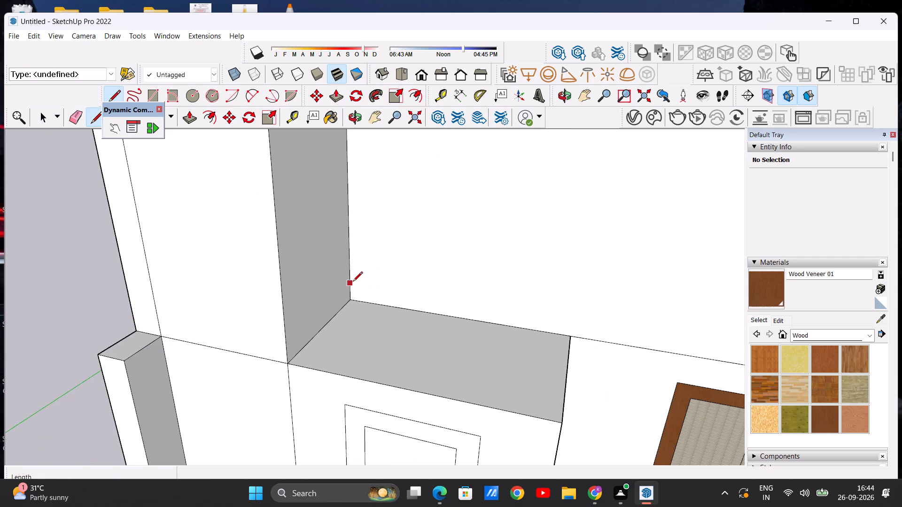
click(353, 282)
scroll(430, 300, down, 8)
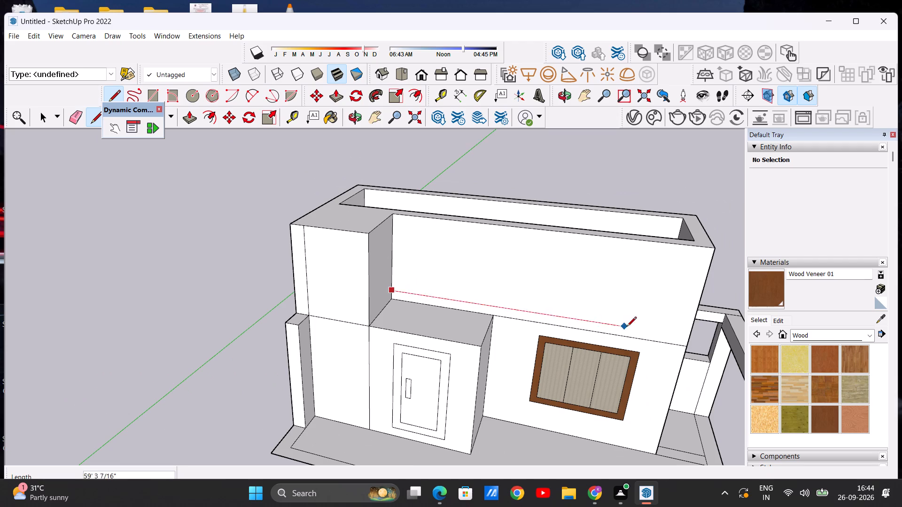
scroll(699, 335, up, 5)
click(685, 337)
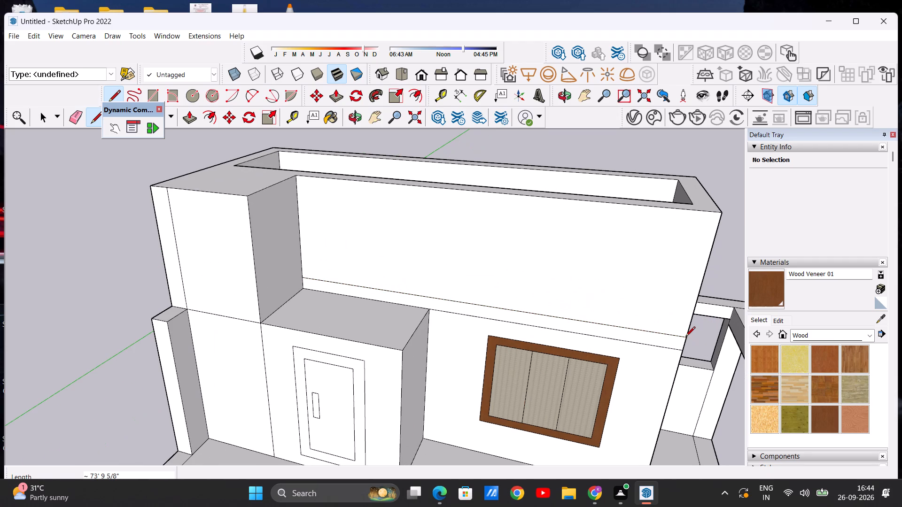
key(space)
Push/Pull the narrow wall strip below the new line outward about 35' 5" toward the front corner pillar, forming a canopy slab.
click(187, 115)
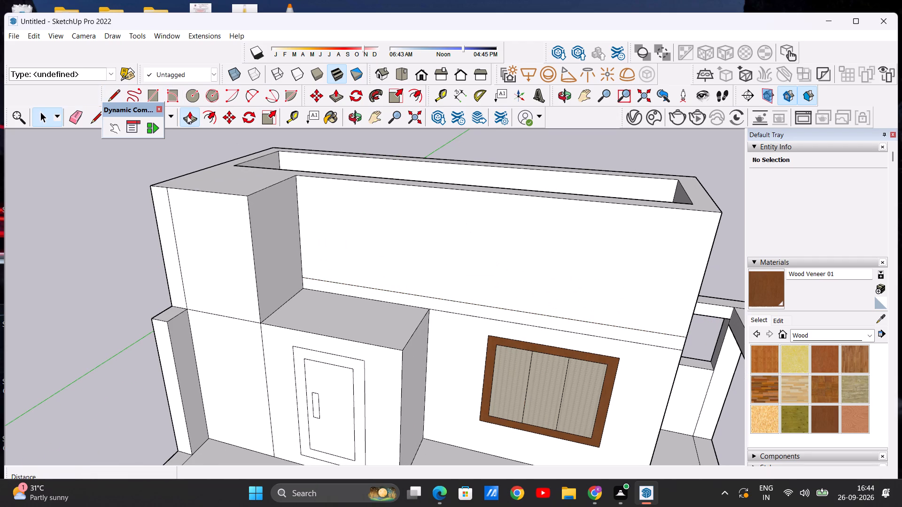
scroll(379, 293, up, 7)
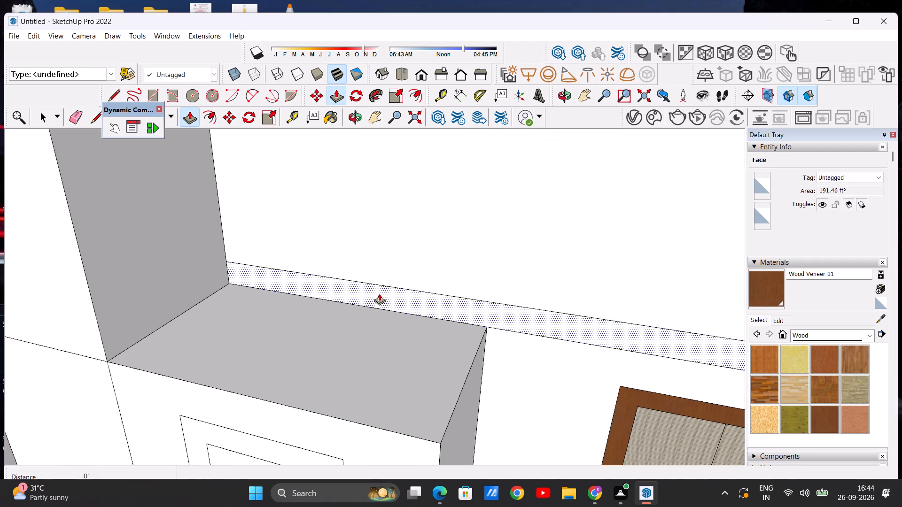
click(381, 293)
scroll(385, 282, down, 9)
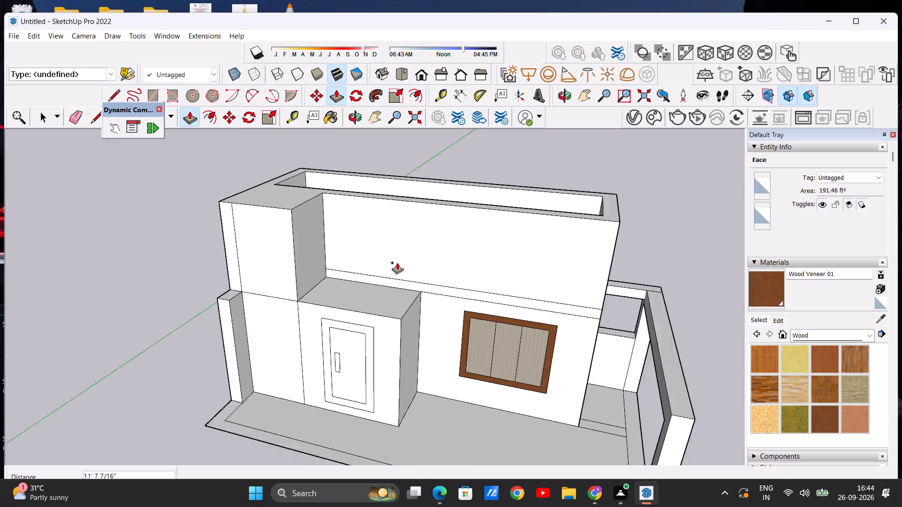
scroll(397, 262, down, 5)
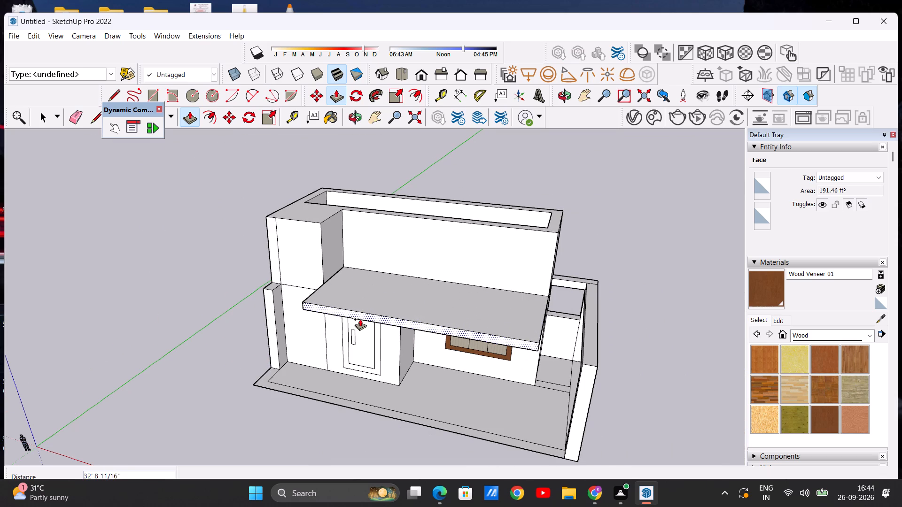
click(581, 362)
key(space)
Examine the canopy slab over the door and window and its gap to the side beam from several angles.
middle_drag(300, 304, 411, 306)
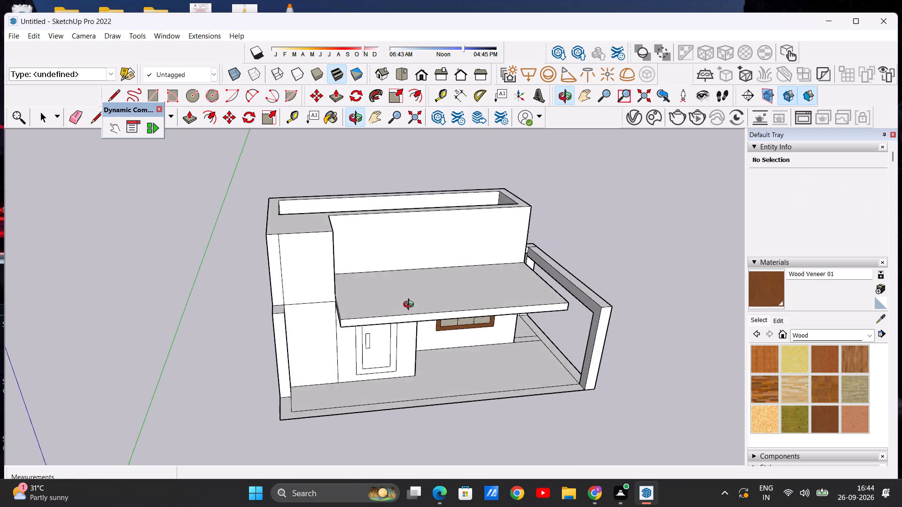
middle_drag(411, 306, 335, 243)
scroll(342, 246, down, 4)
middle_drag(325, 282, 386, 252)
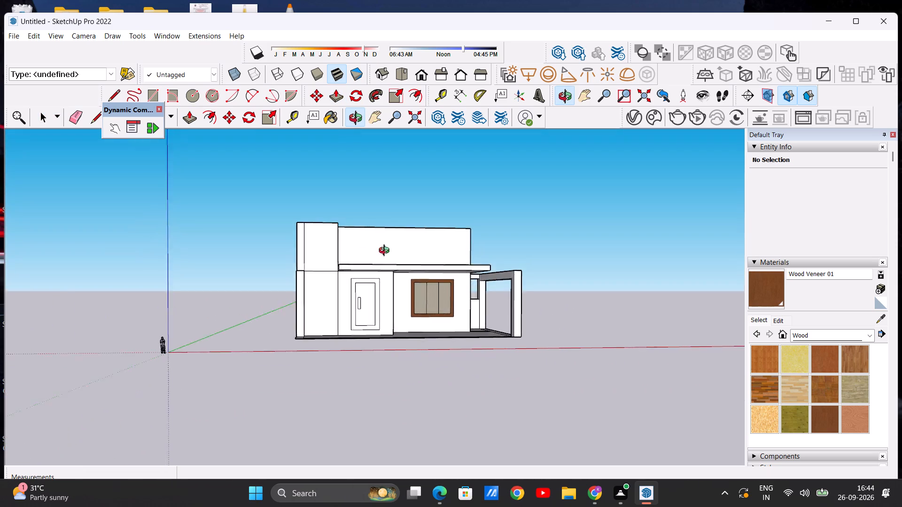
middle_drag(386, 252, 343, 290)
scroll(344, 289, down, 2)
middle_drag(355, 305, 361, 291)
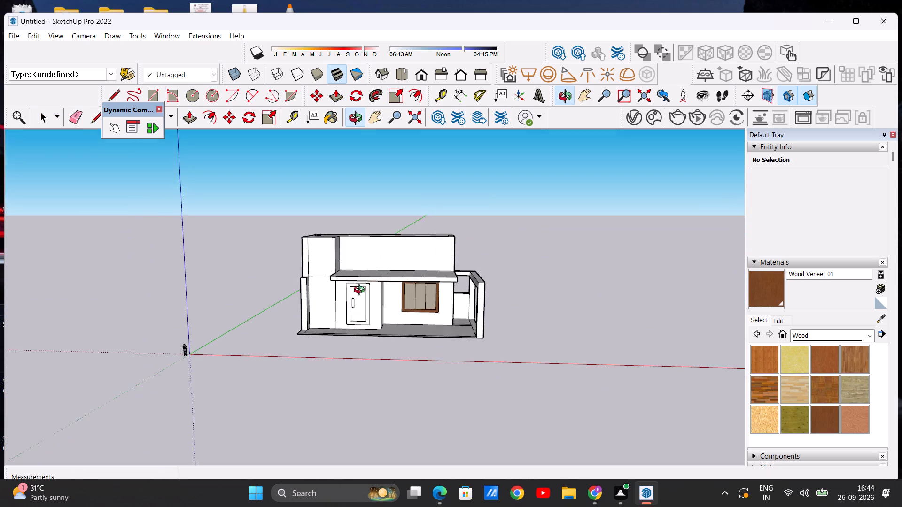
middle_drag(361, 291, 374, 231)
middle_drag(374, 234, 358, 357)
scroll(436, 300, up, 5)
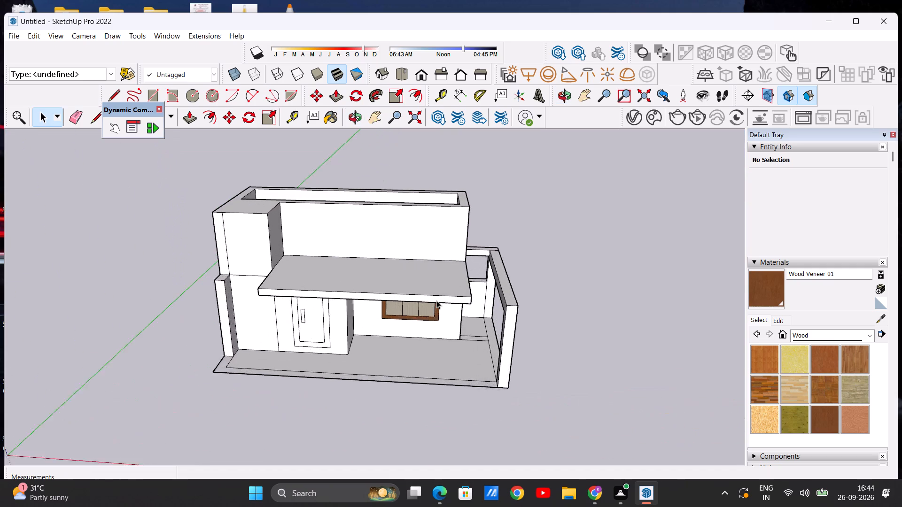
scroll(436, 300, up, 1)
scroll(445, 295, down, 4)
middle_drag(447, 309, 431, 256)
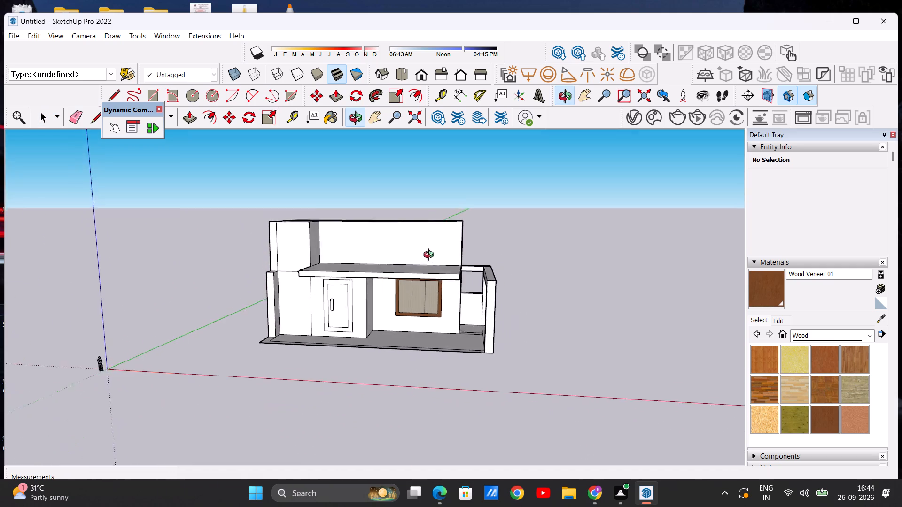
middle_drag(431, 256, 429, 241)
scroll(448, 258, up, 8)
middle_drag(465, 281, 448, 361)
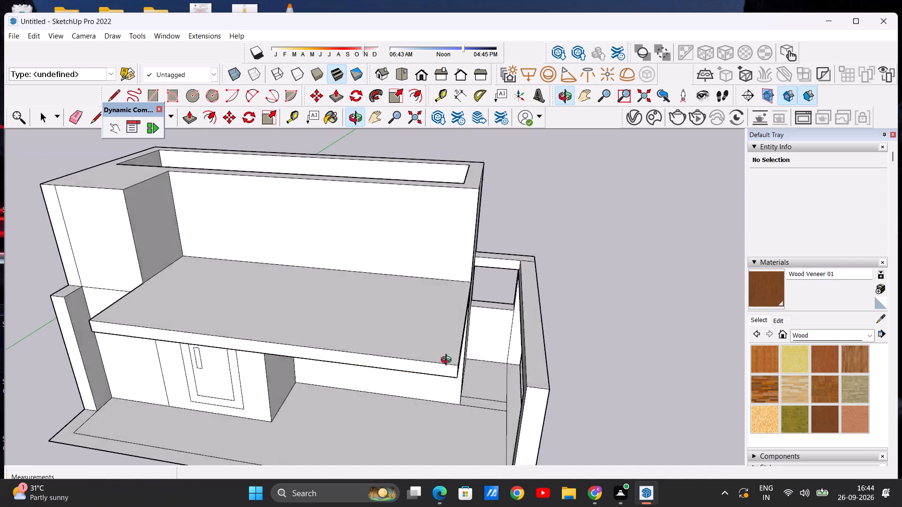
middle_drag(448, 361, 398, 369)
scroll(411, 338, down, 2)
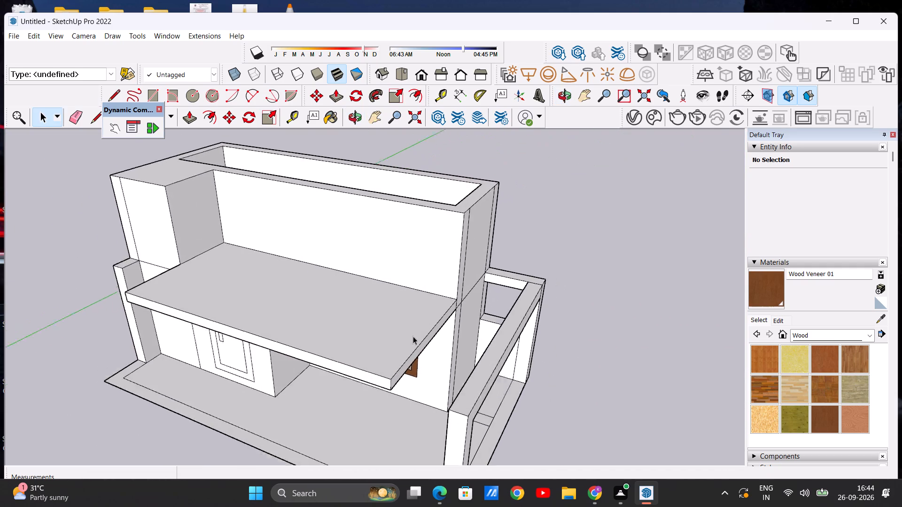
scroll(413, 336, down, 2)
middle_drag(404, 380, 414, 419)
scroll(422, 414, up, 4)
middle_drag(424, 411, 518, 422)
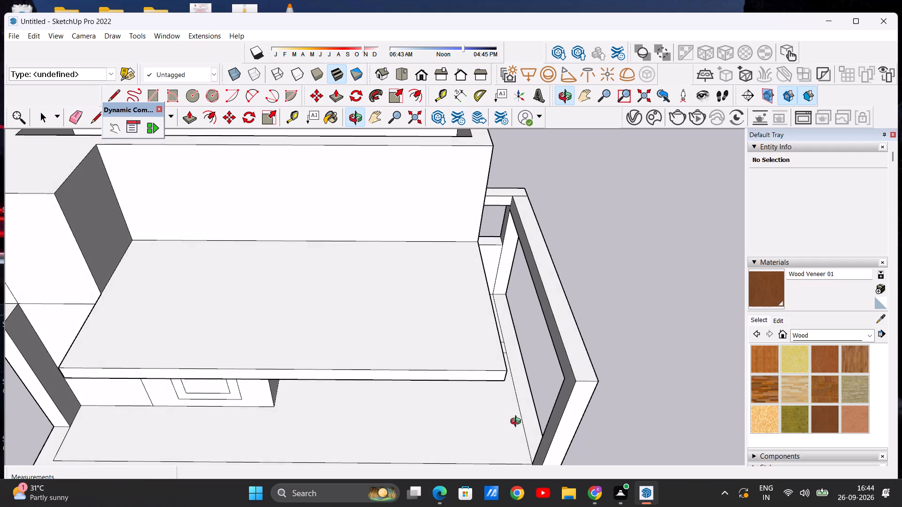
middle_drag(518, 422, 497, 335)
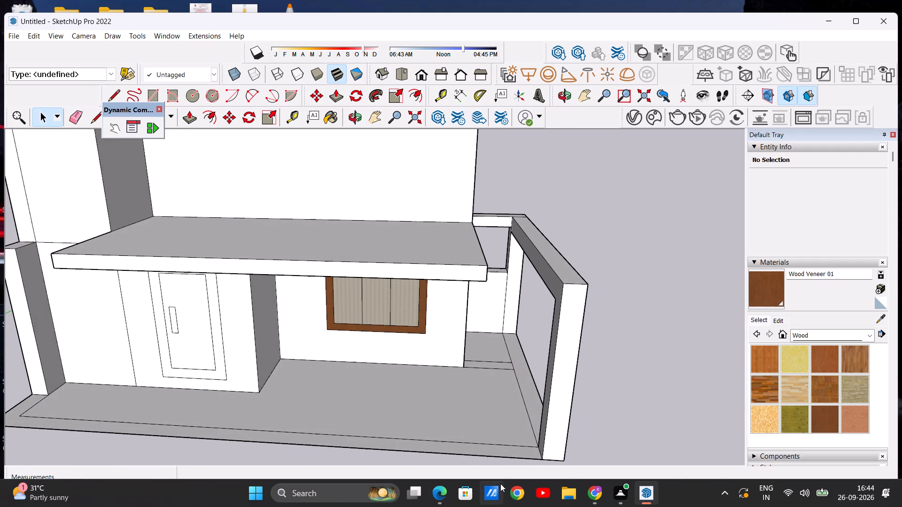
scroll(560, 266, down, 5)
middle_drag(552, 256, 494, 270)
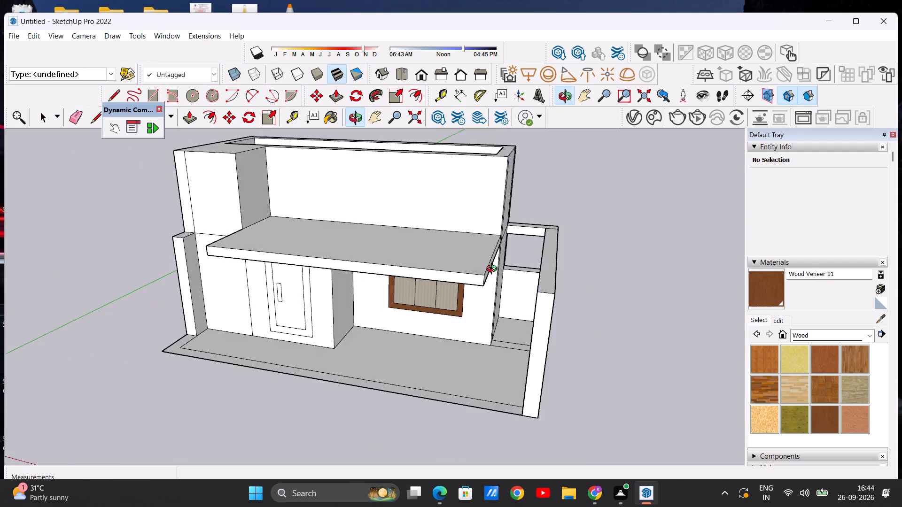
middle_drag(494, 270, 557, 249)
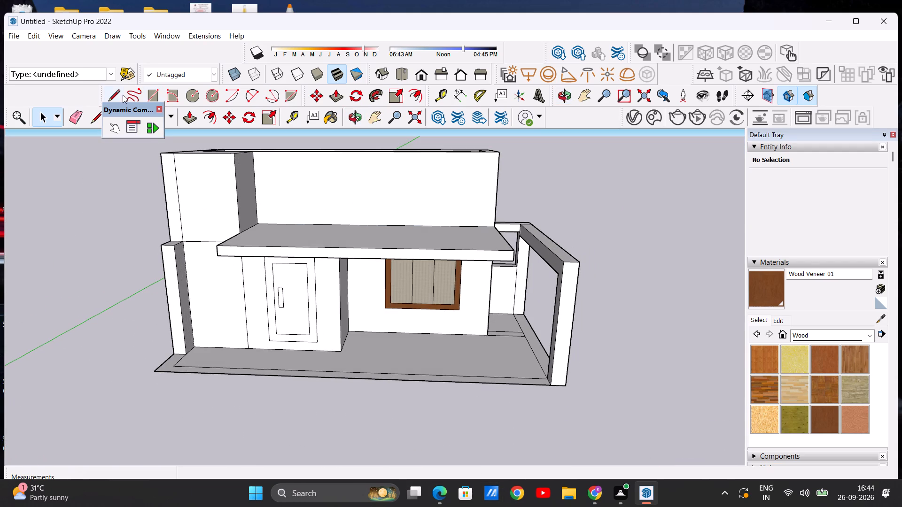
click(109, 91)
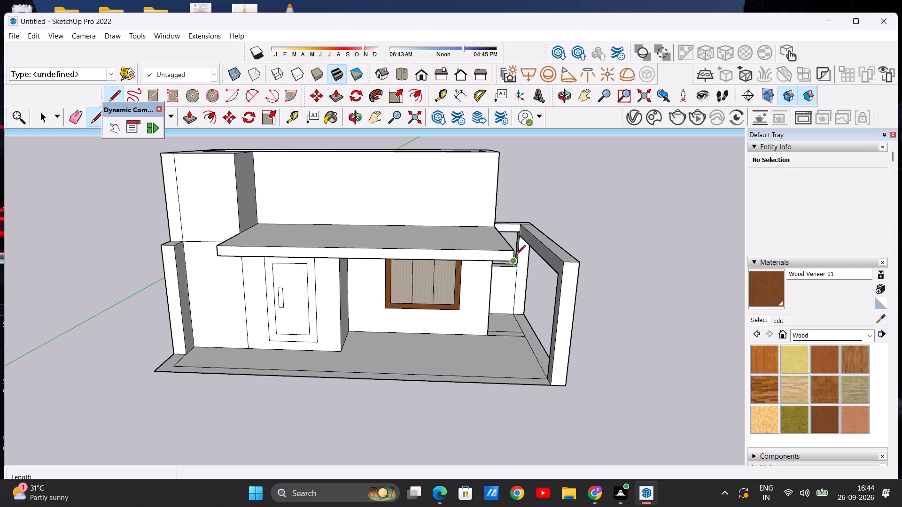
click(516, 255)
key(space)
Examine the height difference and gap between the canopy slab and the side beam from the side, front and above.
middle_drag(590, 251, 435, 288)
scroll(435, 287, down, 4)
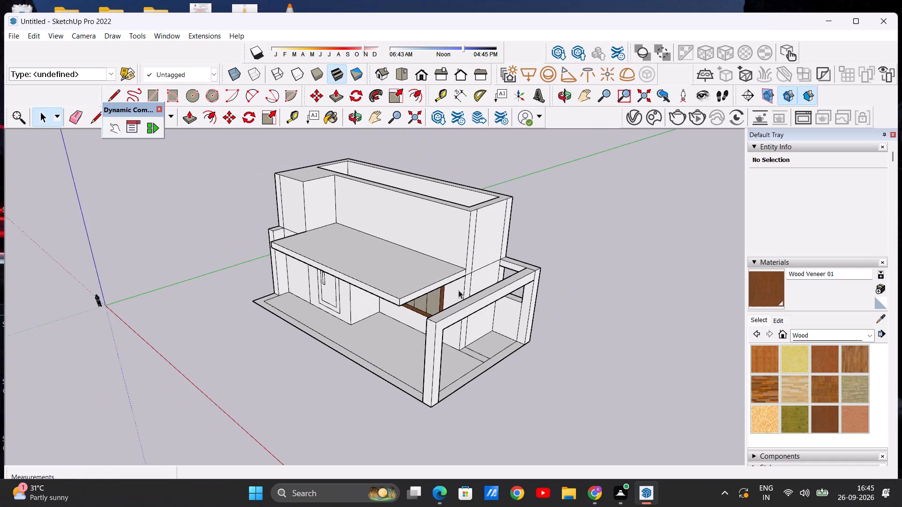
middle_drag(493, 317, 331, 358)
scroll(301, 328, up, 6)
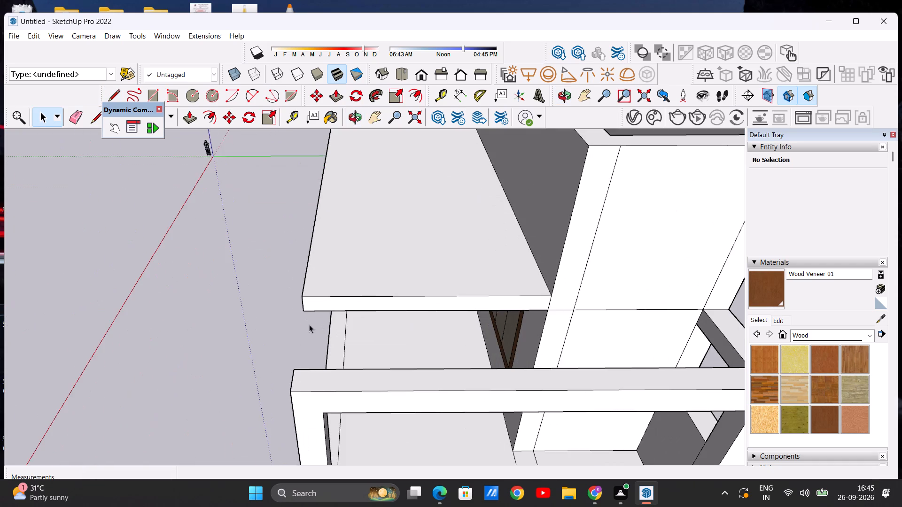
middle_drag(309, 324, 311, 282)
scroll(316, 286, up, 2)
scroll(353, 292, down, 4)
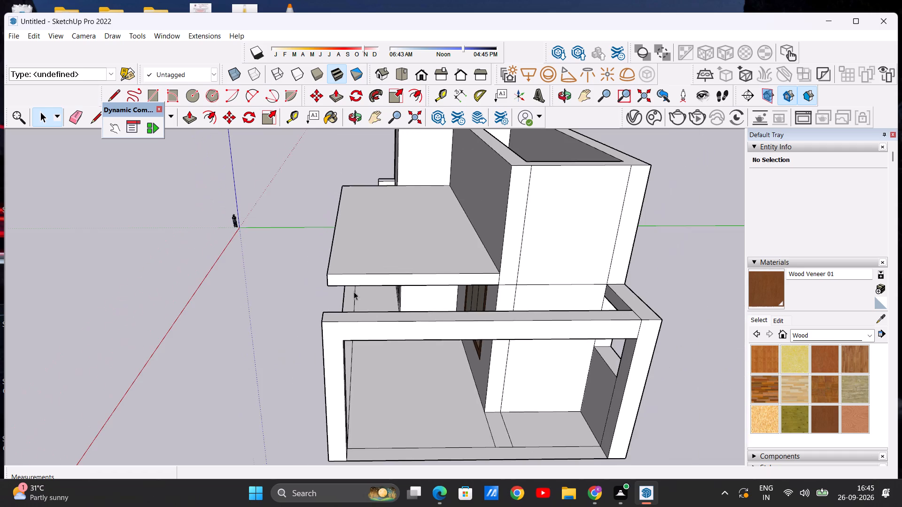
middle_drag(350, 317, 505, 259)
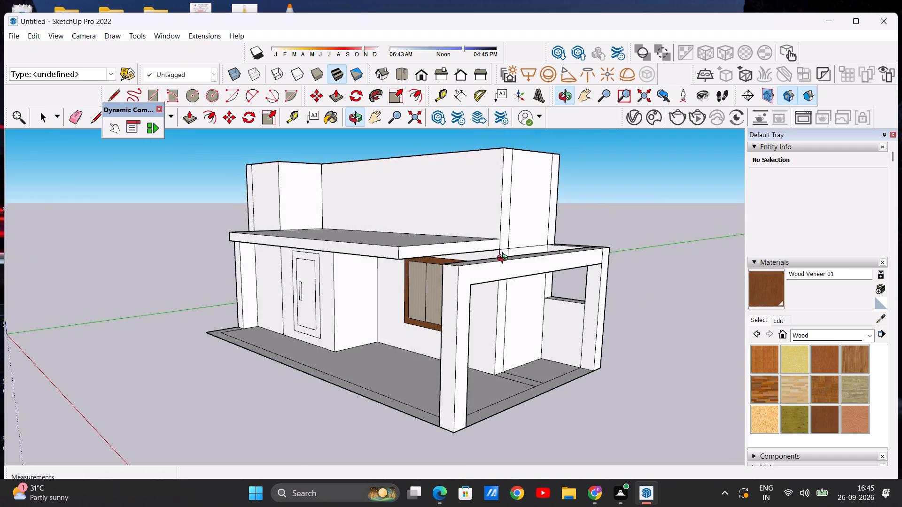
middle_drag(505, 259, 647, 245)
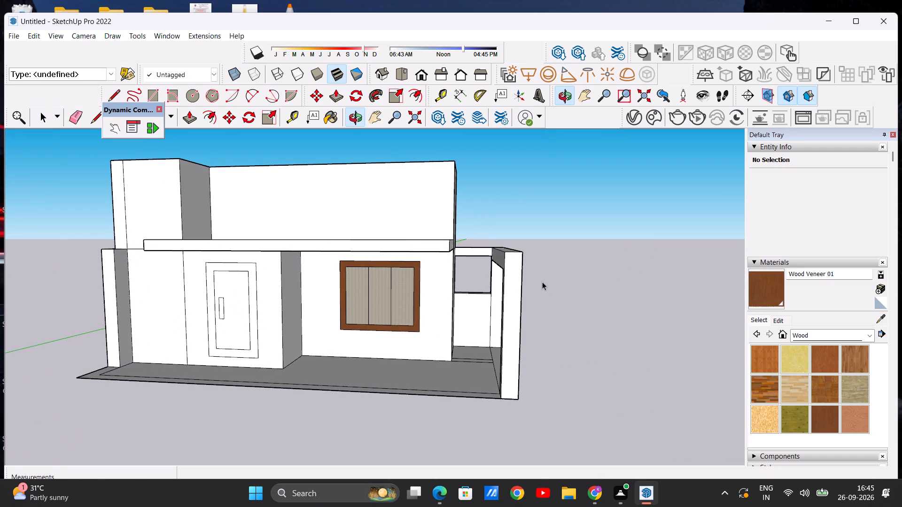
scroll(542, 282, down, 10)
middle_drag(412, 323, 405, 301)
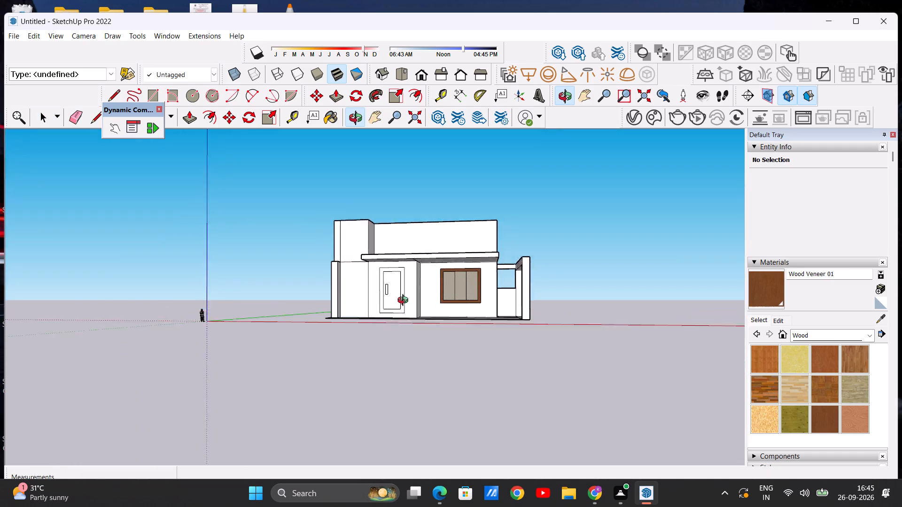
middle_drag(405, 301, 405, 328)
scroll(414, 286, up, 5)
scroll(415, 283, down, 1)
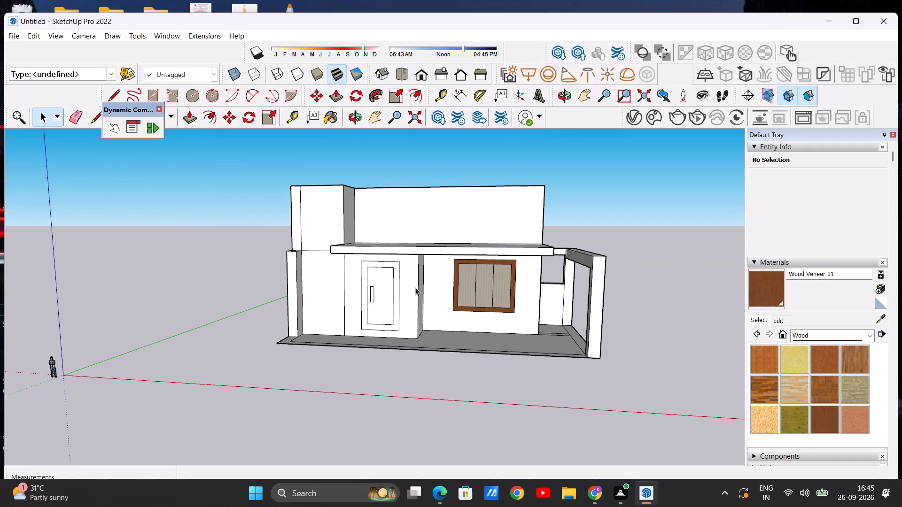
scroll(418, 259, down, 4)
middle_drag(484, 267, 496, 340)
scroll(531, 282, up, 7)
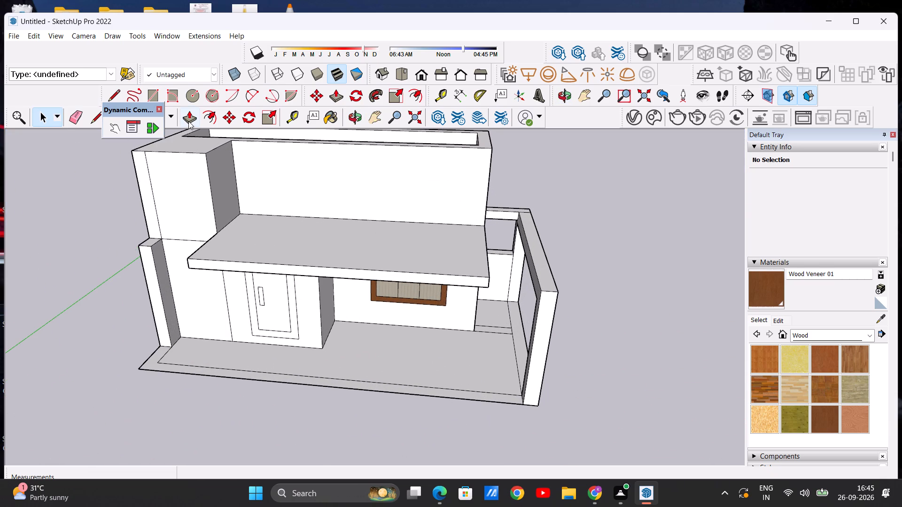
Push/Pull the side beam's top face up about 2' 7" to the level of the canopy slab's top.
click(188, 121)
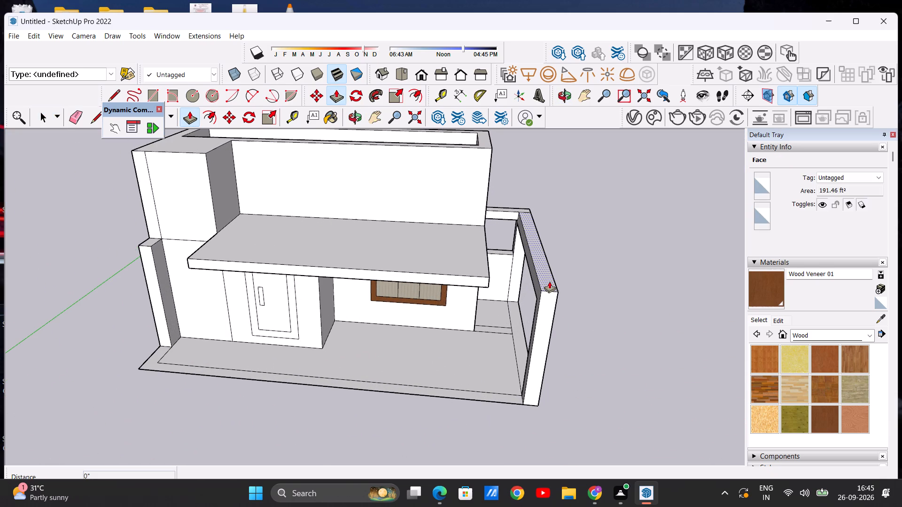
click(549, 281)
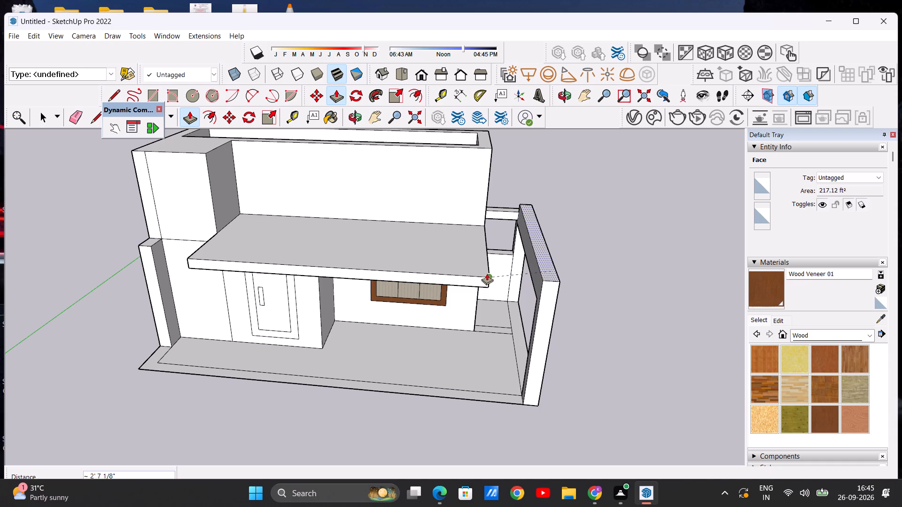
click(486, 274)
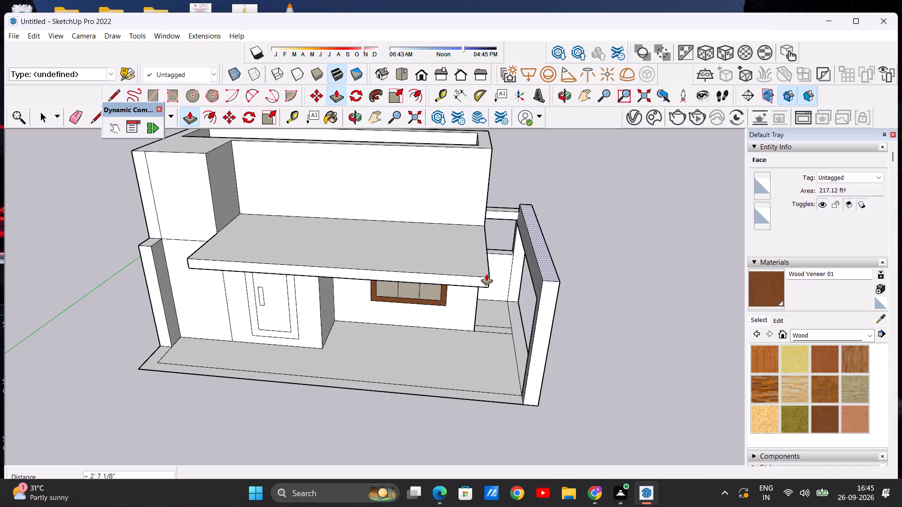
key(space)
Push/Pull the rear end face of the side beam's raised part outward about 3' 9", flush with the rear pillar's outer face.
scroll(558, 257, down, 6)
middle_drag(555, 317, 347, 242)
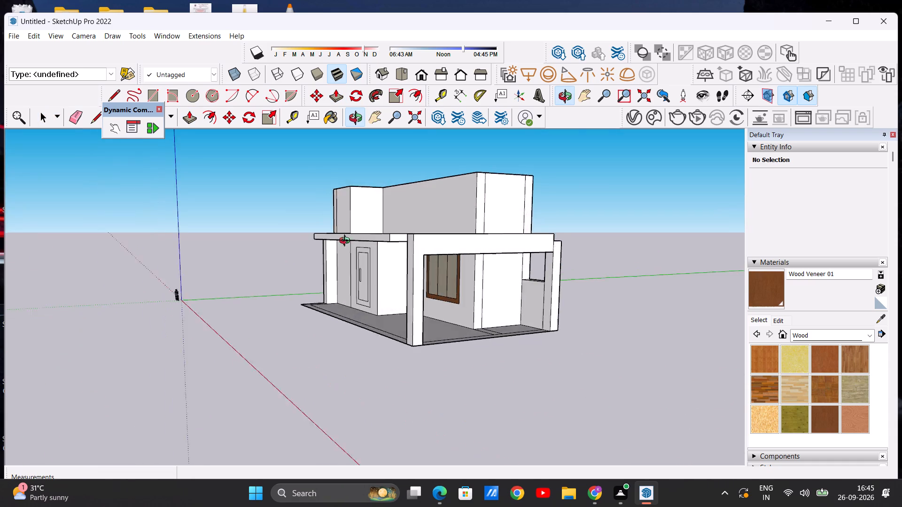
middle_drag(347, 242, 238, 251)
middle_drag(421, 258, 268, 270)
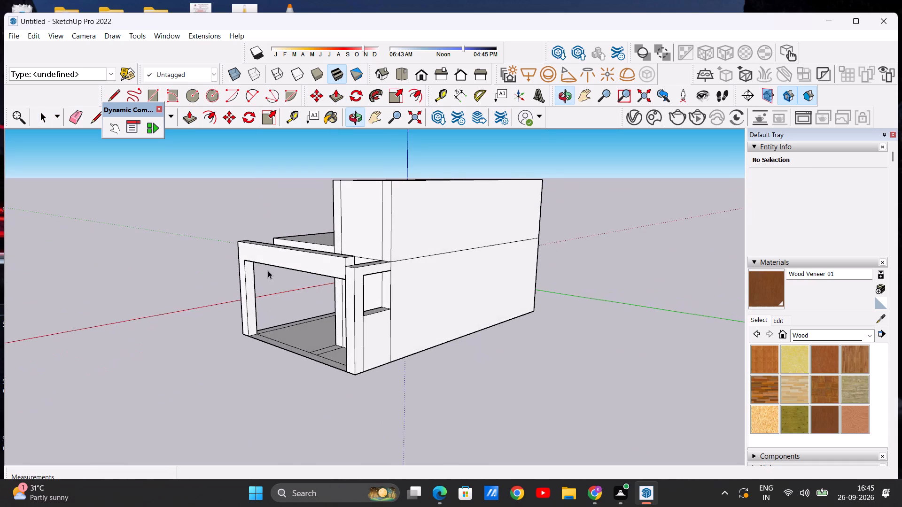
scroll(339, 259, up, 5)
middle_drag(367, 270, 330, 314)
scroll(369, 272, down, 1)
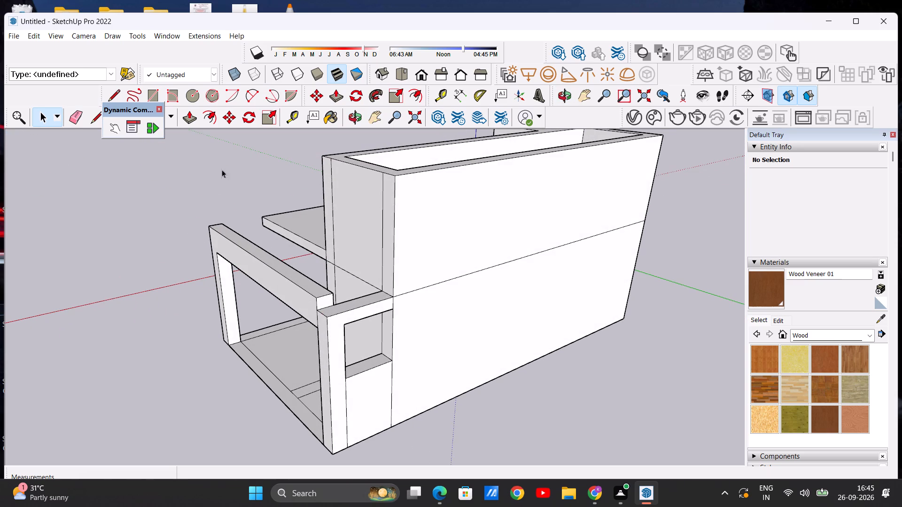
click(189, 117)
scroll(358, 297, up, 8)
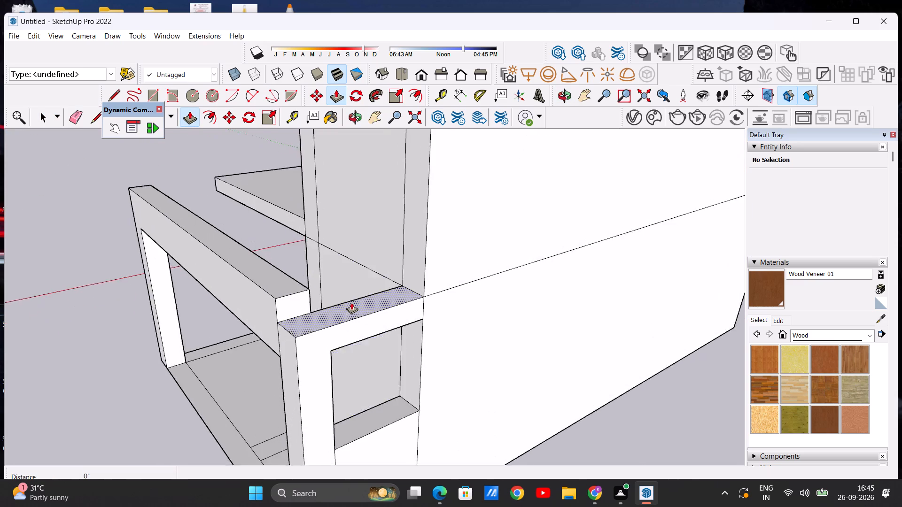
scroll(351, 302, up, 2)
click(257, 305)
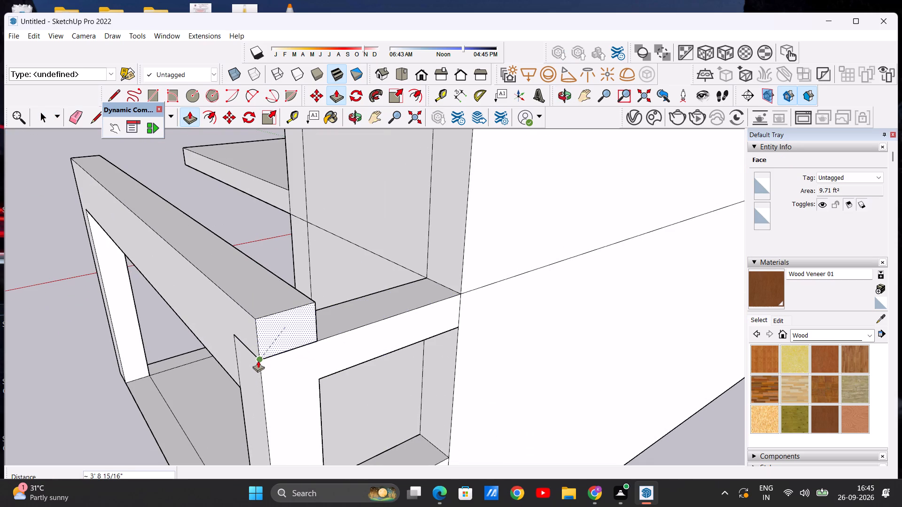
click(258, 361)
Push/Pull the top face of the short rear beam up about 2' 7", level with the raised side beam.
scroll(383, 268, down, 4)
middle_drag(400, 294, 240, 322)
scroll(217, 284, up, 4)
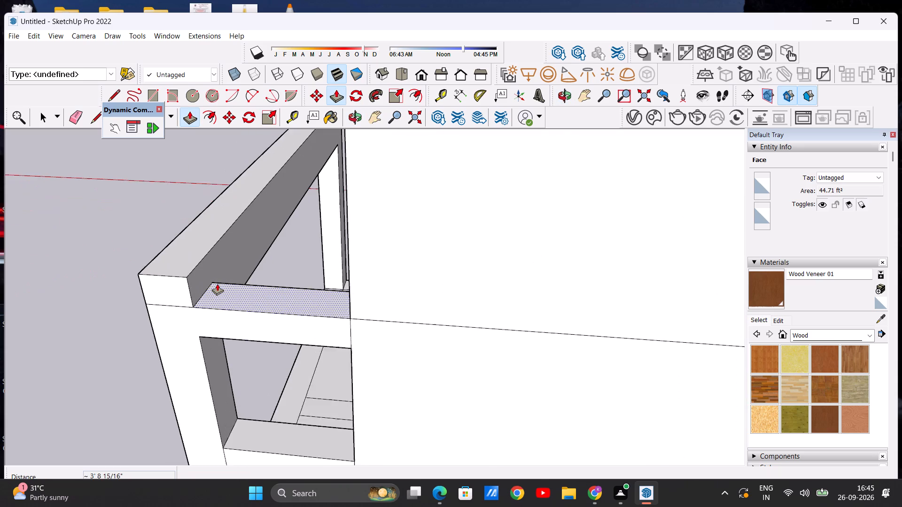
scroll(217, 284, up, 2)
click(232, 296)
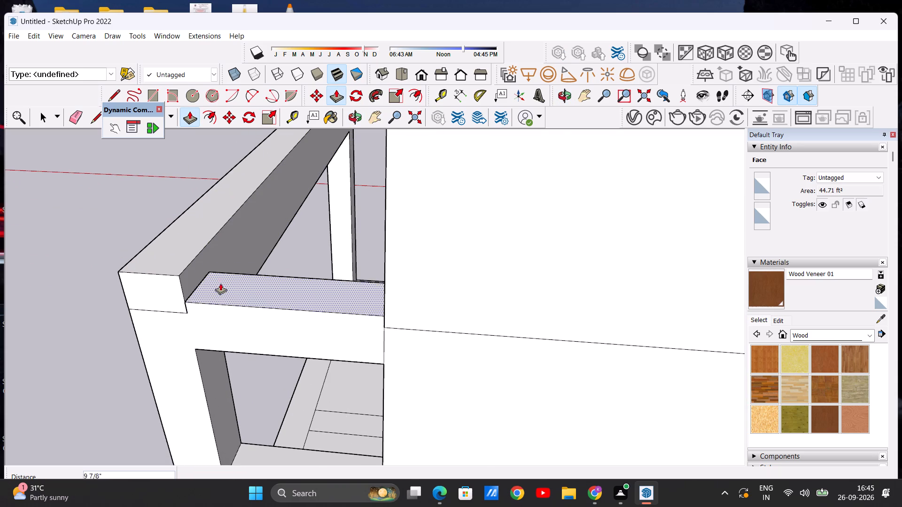
click(182, 275)
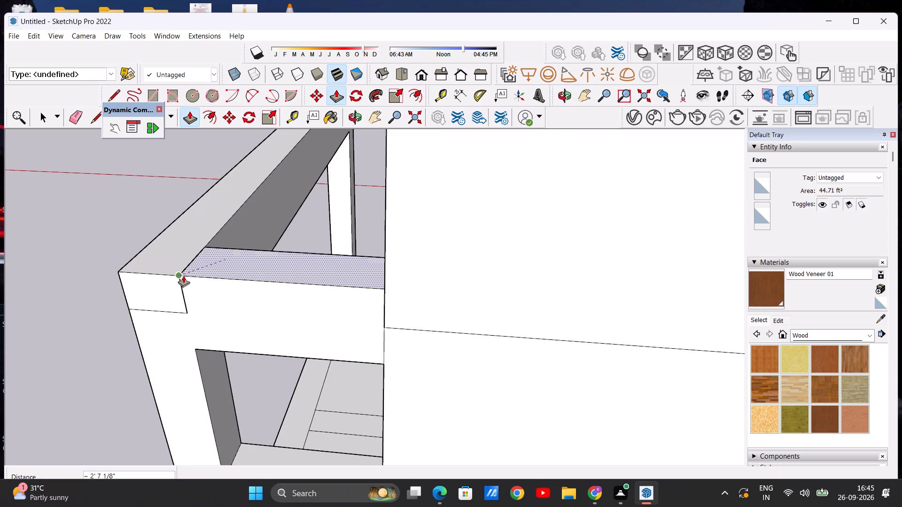
key(space)
Draw a vertical line about 2' 7" long across the canopy slab's side face near its front corner, facing the side beam.
scroll(348, 234, down, 12)
middle_drag(227, 269, 503, 262)
middle_drag(239, 269, 485, 254)
middle_drag(206, 325, 384, 348)
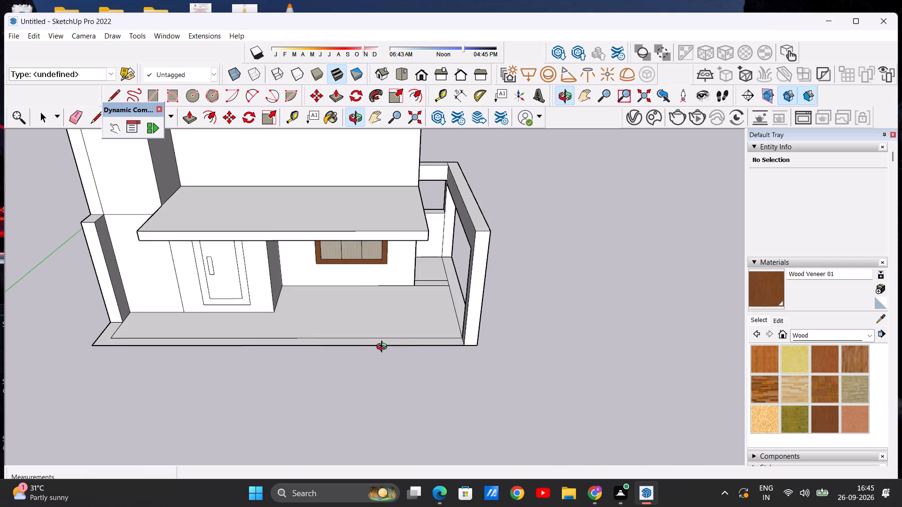
middle_drag(384, 348, 359, 348)
middle_drag(381, 276, 278, 319)
scroll(317, 287, up, 4)
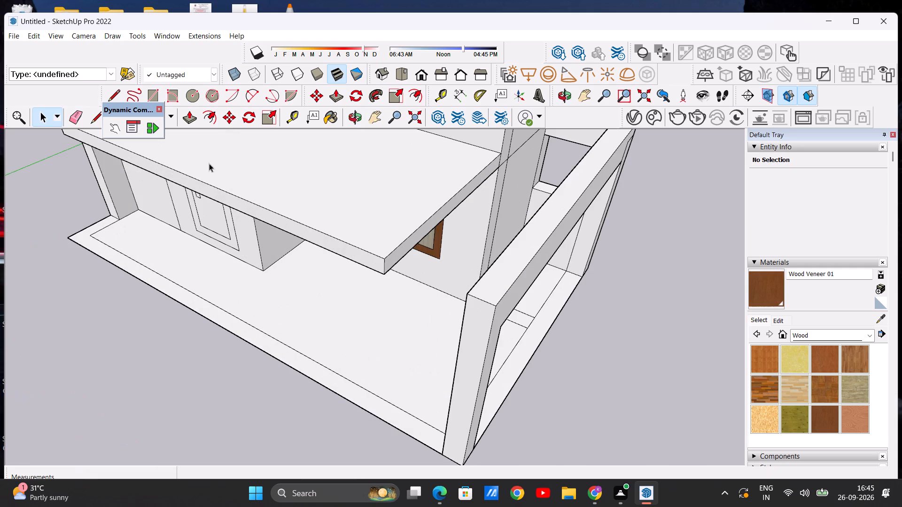
click(107, 95)
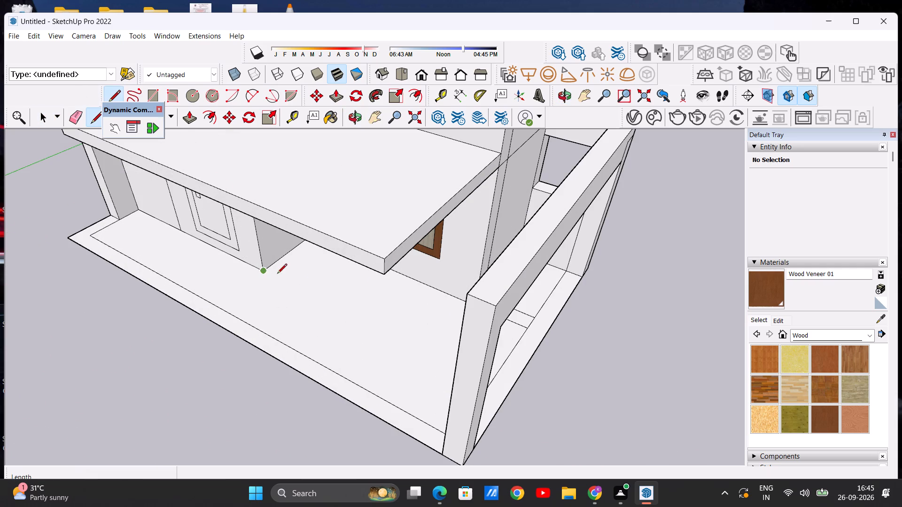
middle_drag(406, 293, 244, 323)
scroll(247, 266, up, 5)
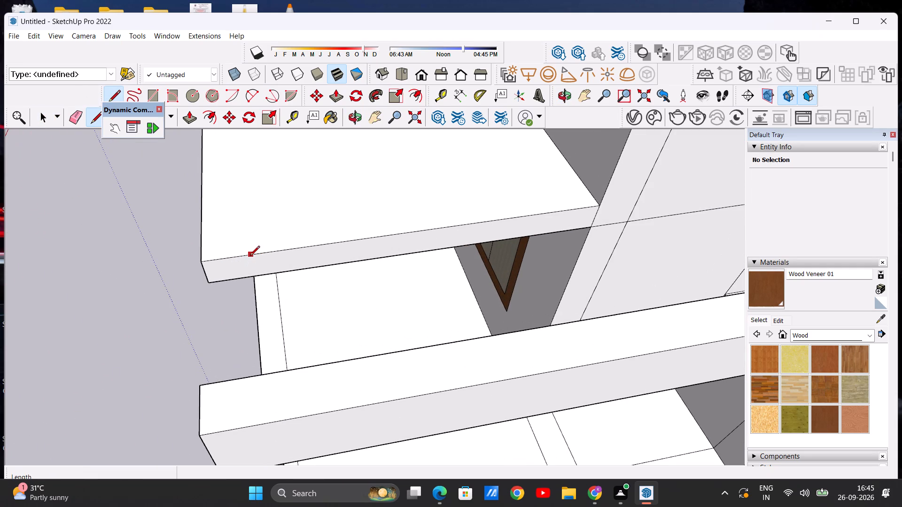
click(241, 259)
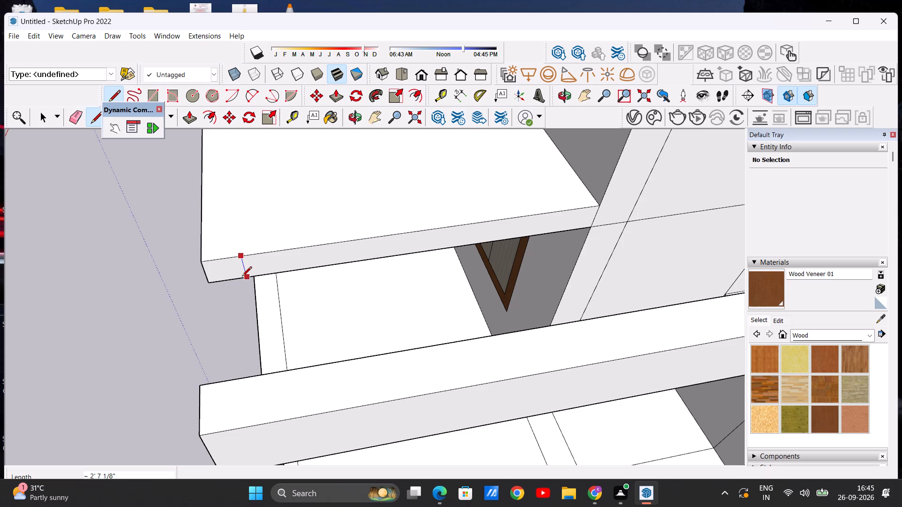
click(244, 278)
key(space)
Push/Pull the small front section of the canopy's side face outward about 11' 11" to meet the side beam at the corner pillar.
middle_drag(241, 263, 321, 251)
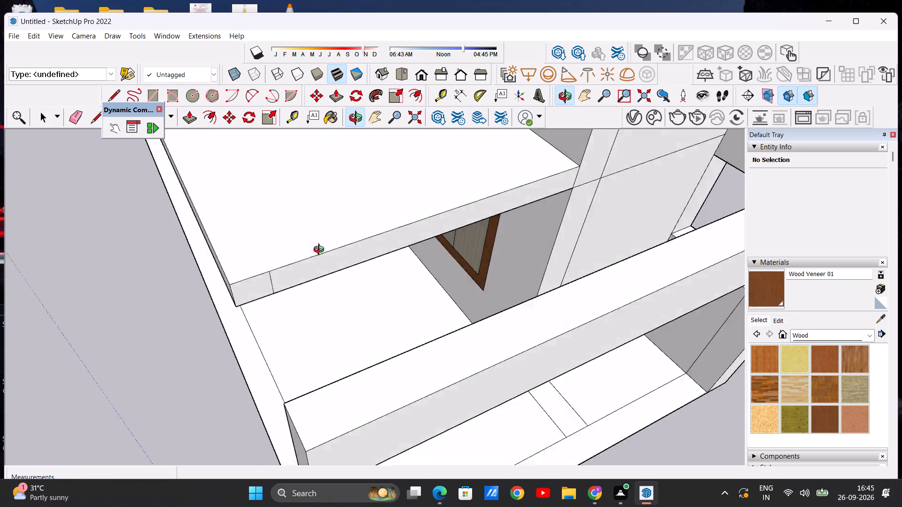
middle_drag(321, 251, 466, 231)
click(181, 117)
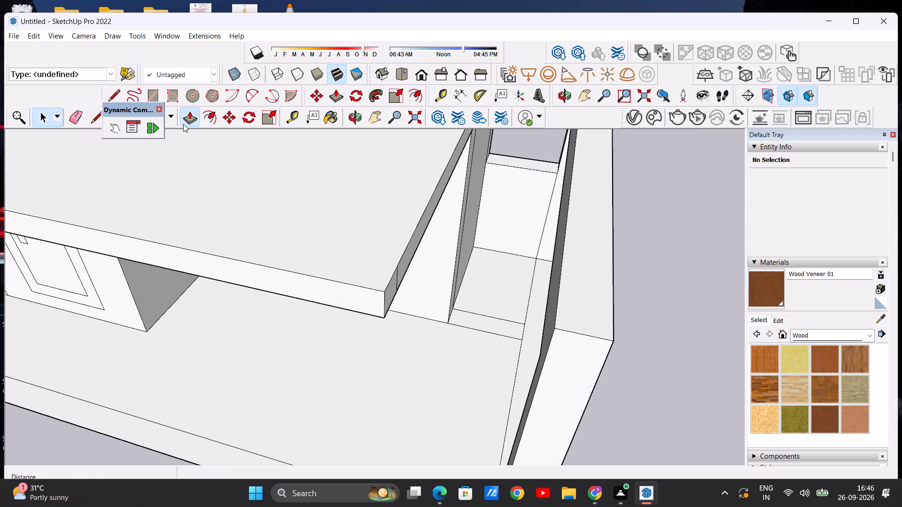
scroll(426, 283, up, 4)
click(311, 308)
scroll(420, 307, down, 3)
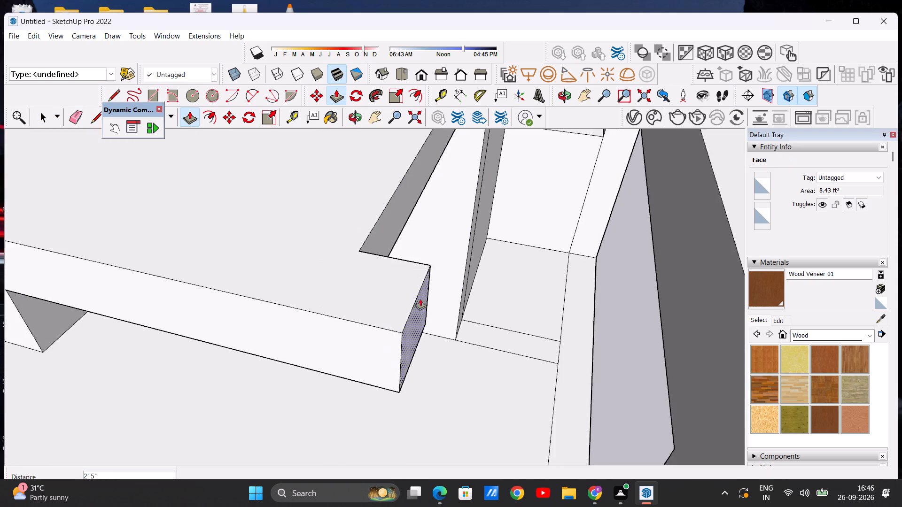
scroll(420, 299, down, 15)
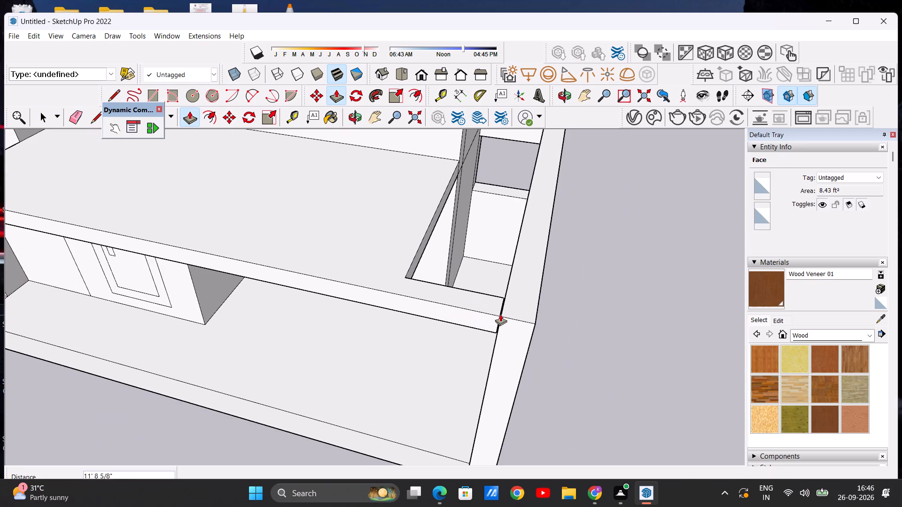
scroll(500, 315, up, 14)
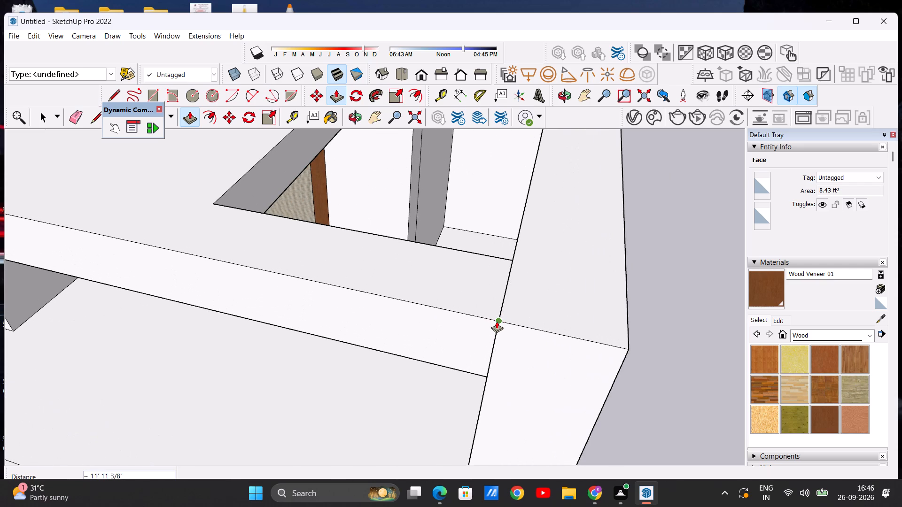
click(497, 321)
key(space)
Examine the canopy's connection to the side beam and the whole building from the front and above.
scroll(534, 250, down, 20)
scroll(534, 250, down, 5)
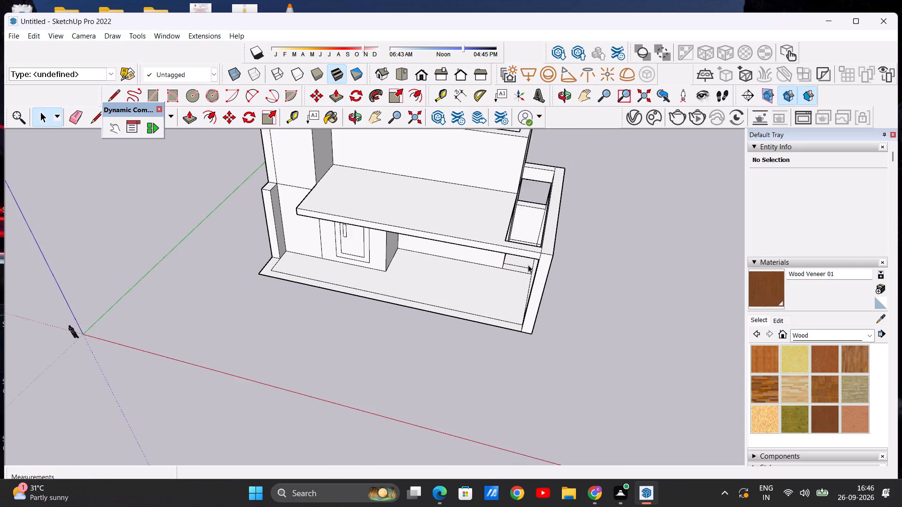
middle_drag(444, 299, 491, 212)
scroll(457, 262, down, 5)
middle_drag(433, 313, 419, 260)
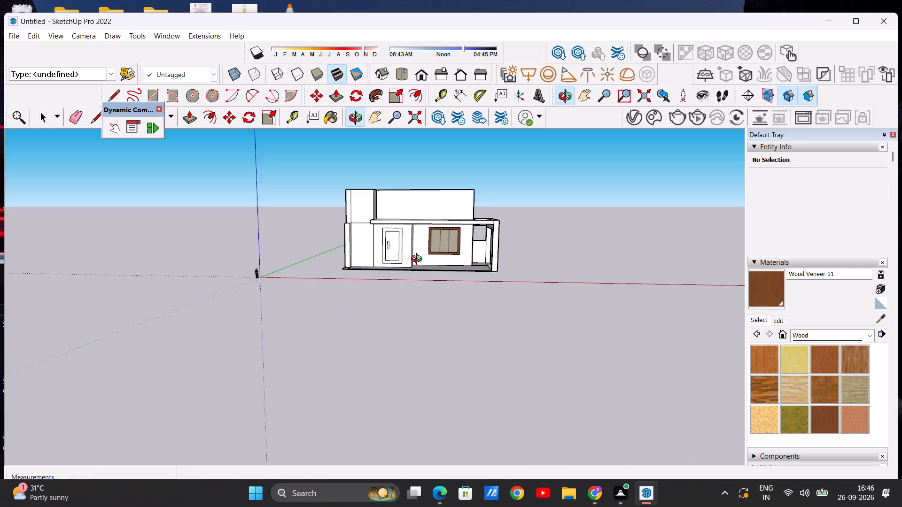
middle_drag(419, 260, 452, 274)
scroll(456, 244, up, 4)
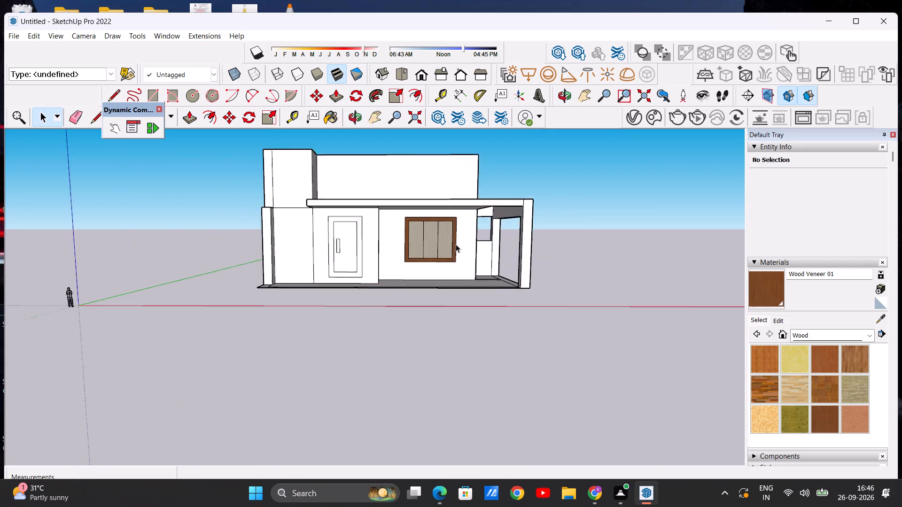
scroll(456, 244, up, 3)
middle_drag(456, 244, 459, 340)
scroll(398, 267, down, 5)
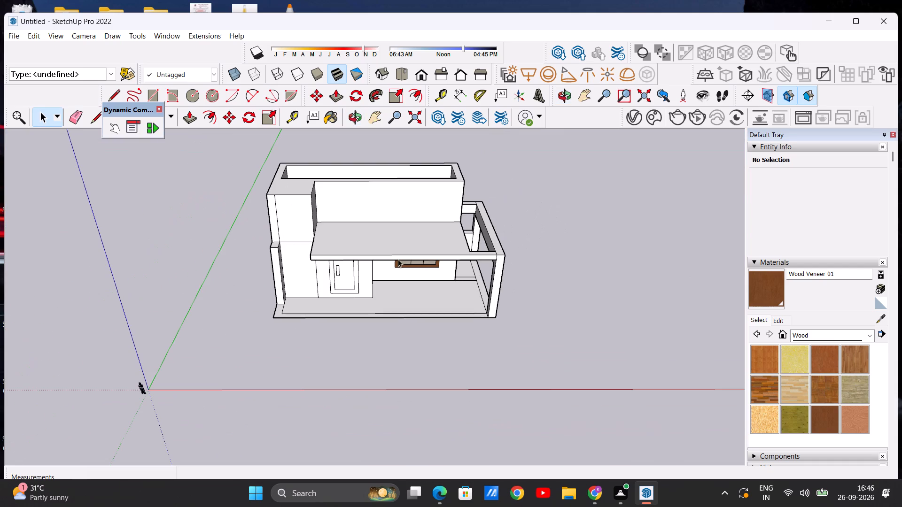
Examine the canopy, upper block and side beam frame of the building from above and from the front.
scroll(411, 207, down, 1)
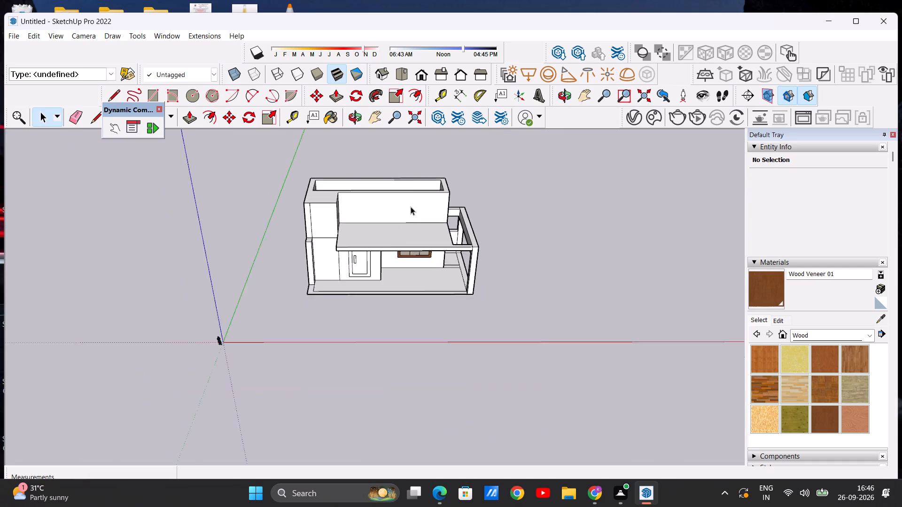
scroll(411, 207, down, 2)
middle_drag(409, 228, 421, 318)
scroll(459, 231, up, 4)
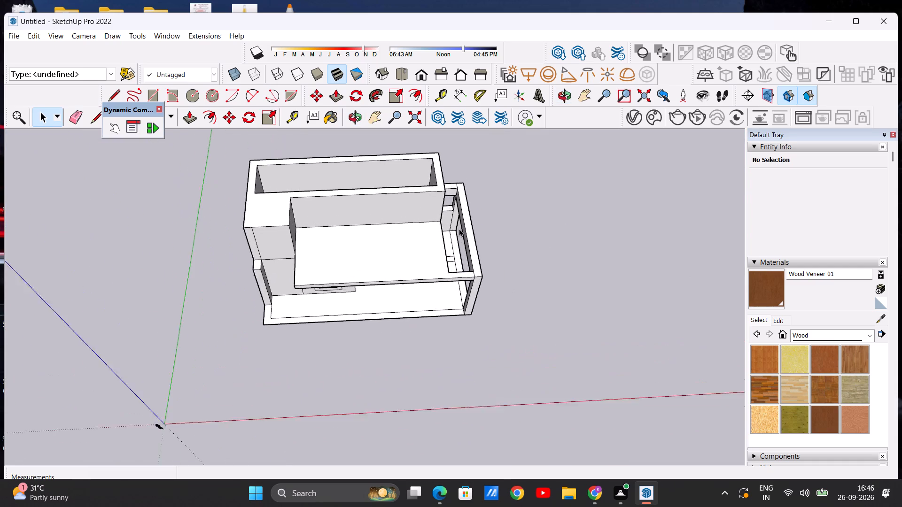
scroll(459, 229, up, 1)
scroll(427, 223, down, 3)
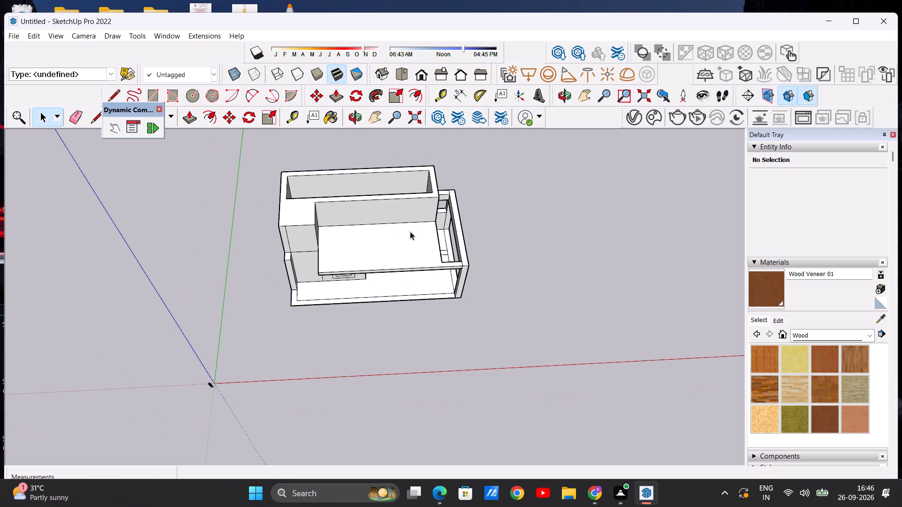
scroll(410, 231, down, 3)
scroll(463, 216, up, 4)
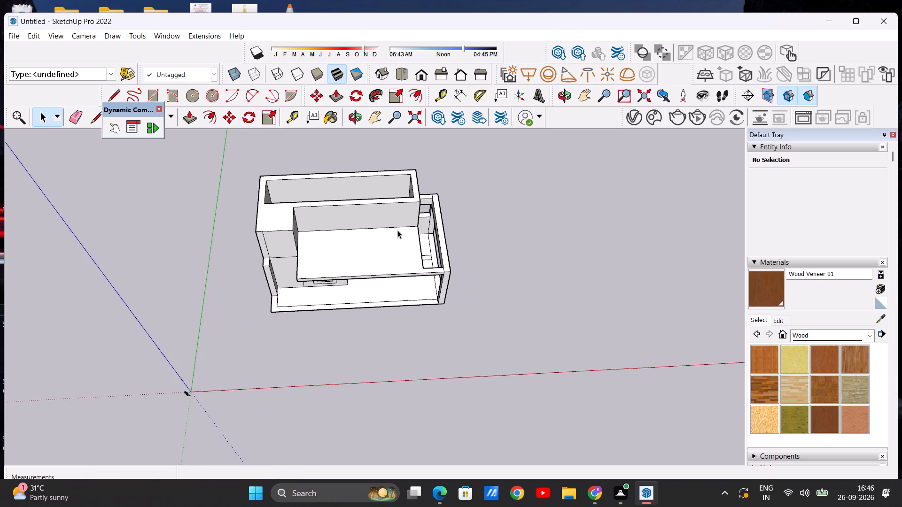
scroll(365, 220, down, 4)
middle_drag(364, 222, 295, 244)
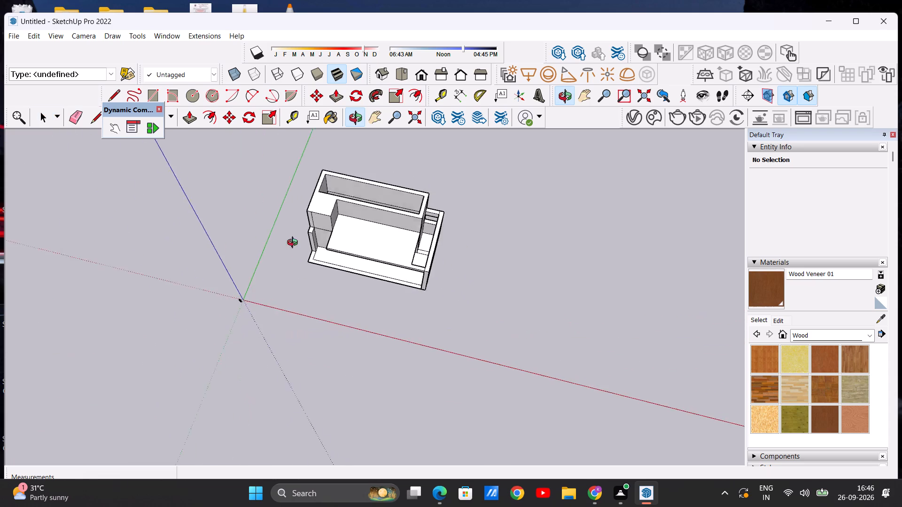
middle_drag(295, 244, 342, 172)
middle_drag(355, 241, 363, 202)
scroll(360, 231, up, 4)
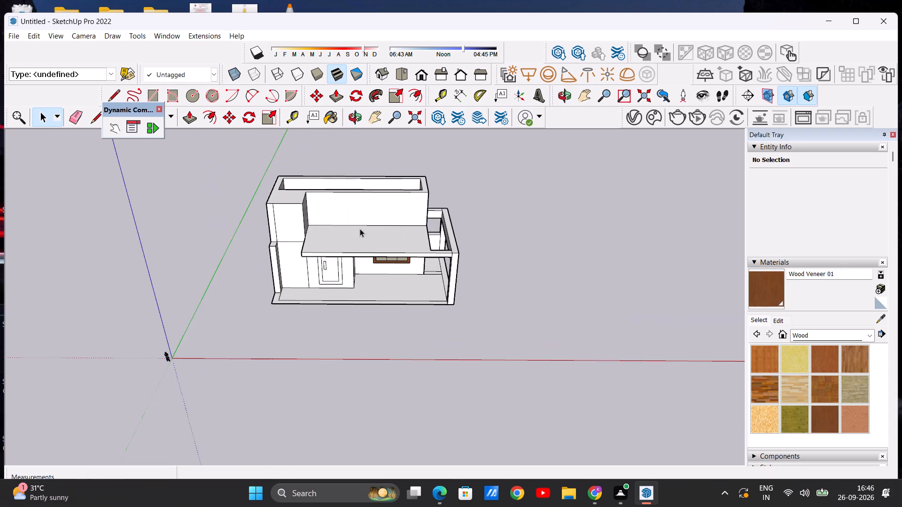
middle_drag(360, 260, 363, 204)
scroll(415, 202, up, 3)
scroll(365, 215, down, 3)
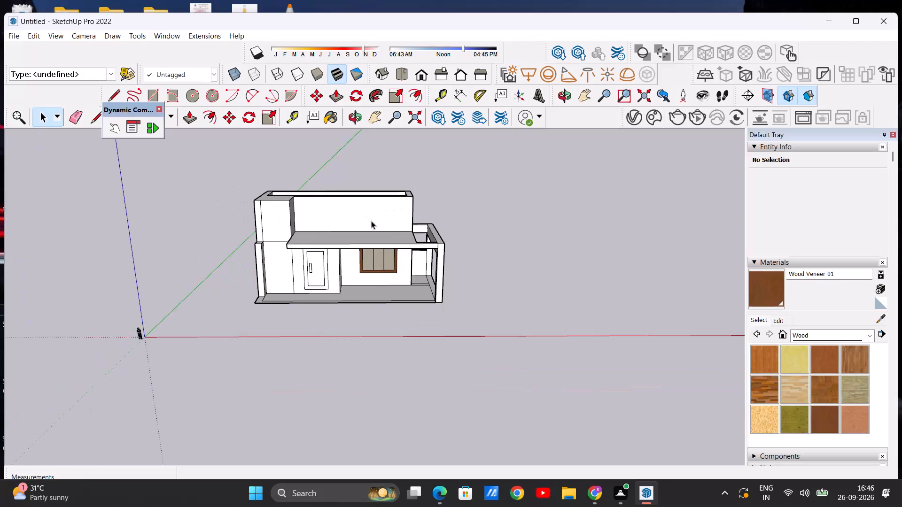
scroll(371, 221, down, 1)
middle_drag(373, 233, 377, 202)
scroll(379, 210, up, 8)
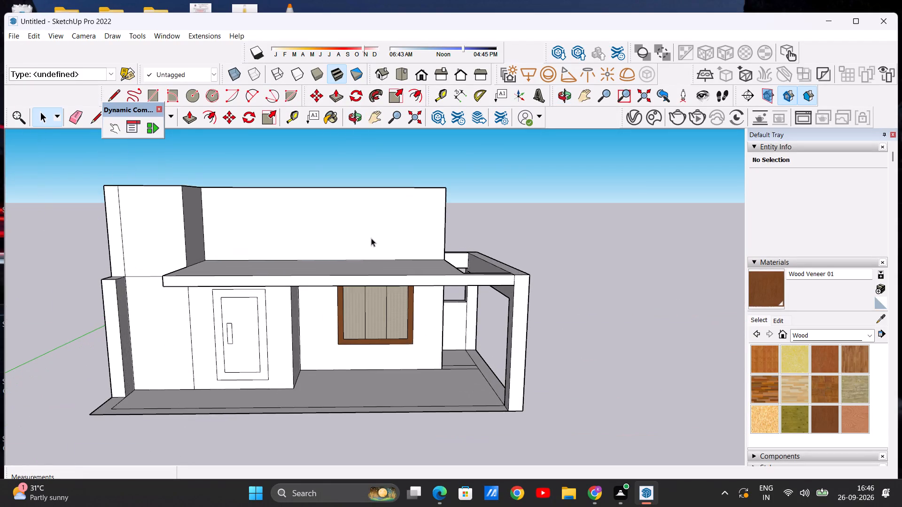
scroll(408, 240, down, 3)
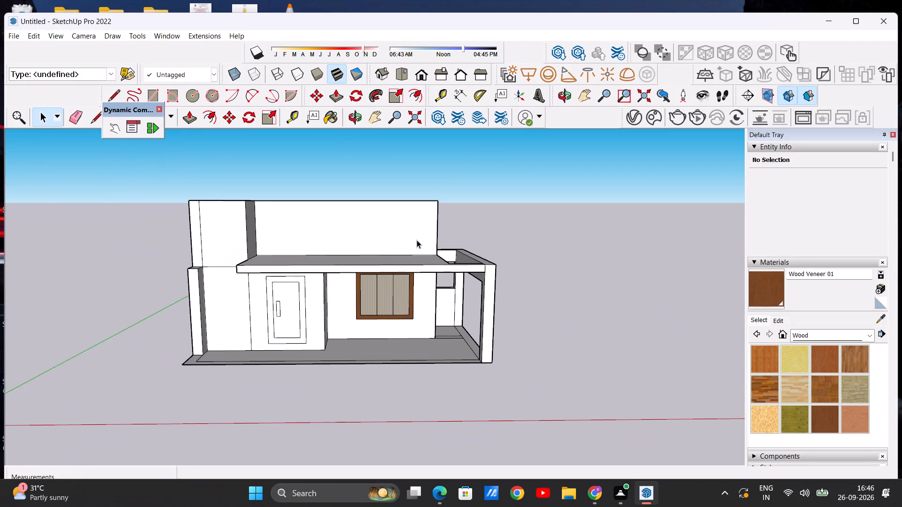
scroll(252, 251, up, 3)
middle_drag(255, 266, 255, 253)
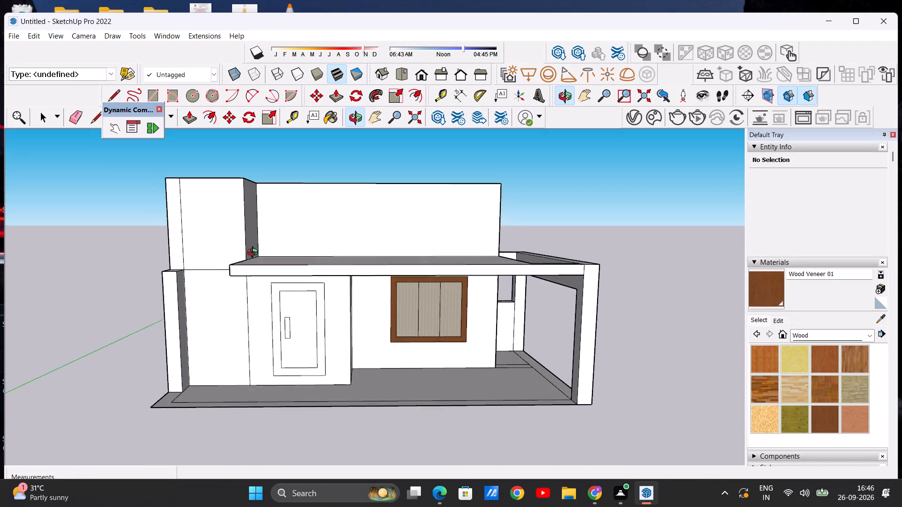
middle_drag(255, 253, 254, 251)
scroll(272, 255, down, 4)
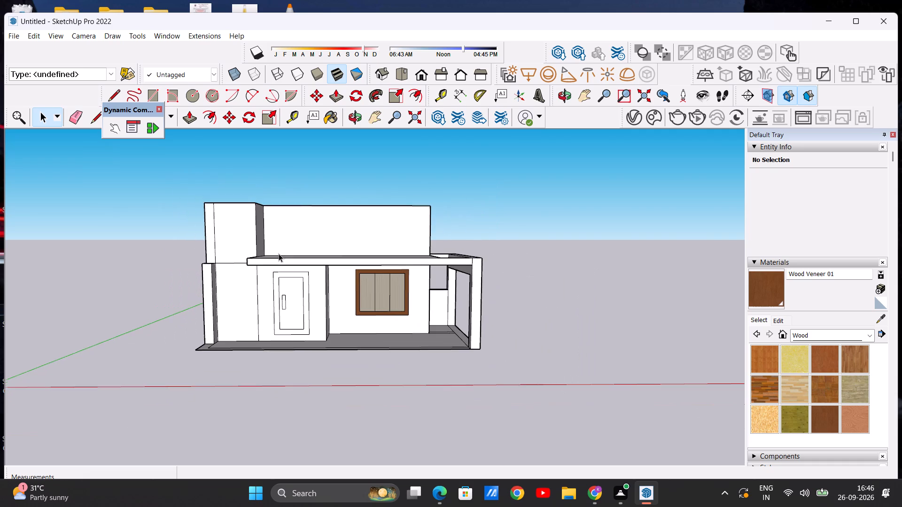
middle_drag(280, 240, 289, 333)
scroll(333, 220, up, 1)
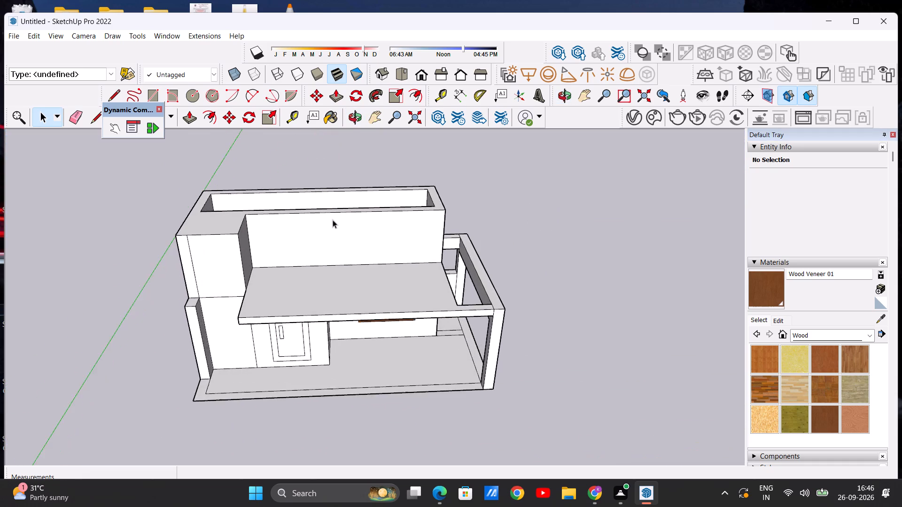
scroll(333, 220, up, 1)
middle_drag(341, 271, 311, 273)
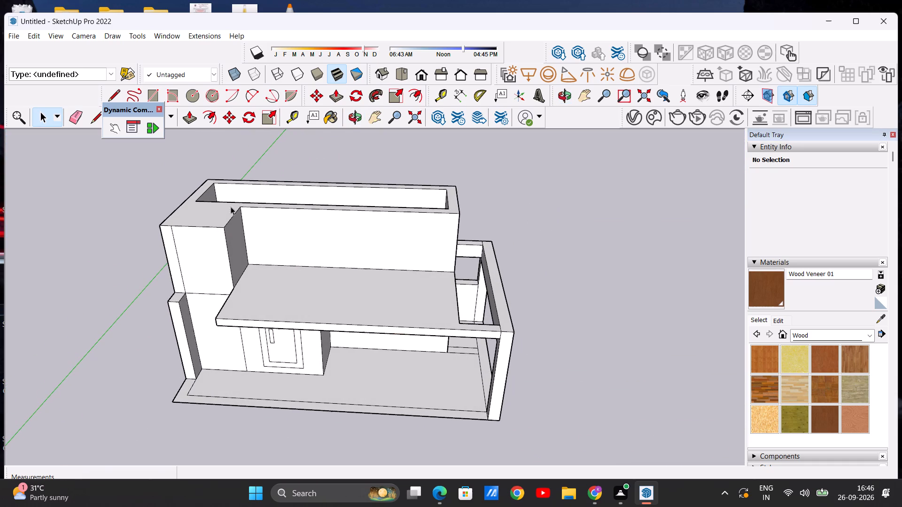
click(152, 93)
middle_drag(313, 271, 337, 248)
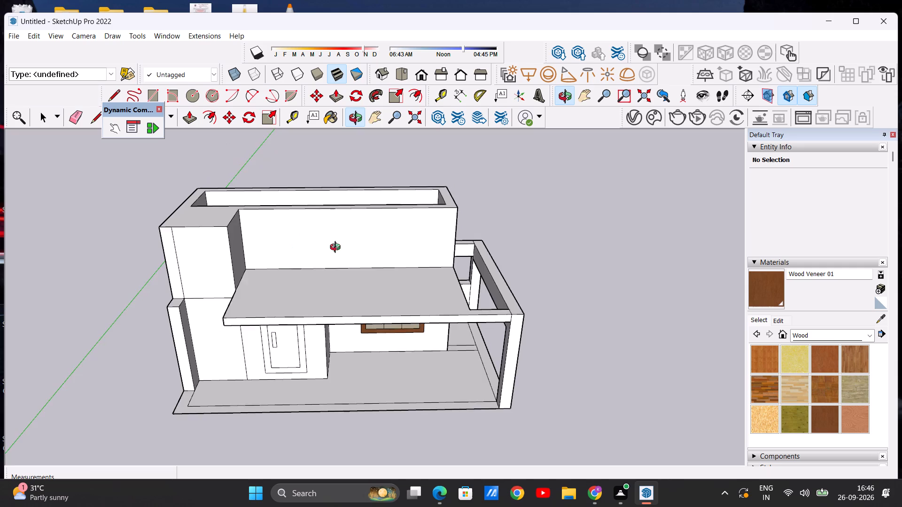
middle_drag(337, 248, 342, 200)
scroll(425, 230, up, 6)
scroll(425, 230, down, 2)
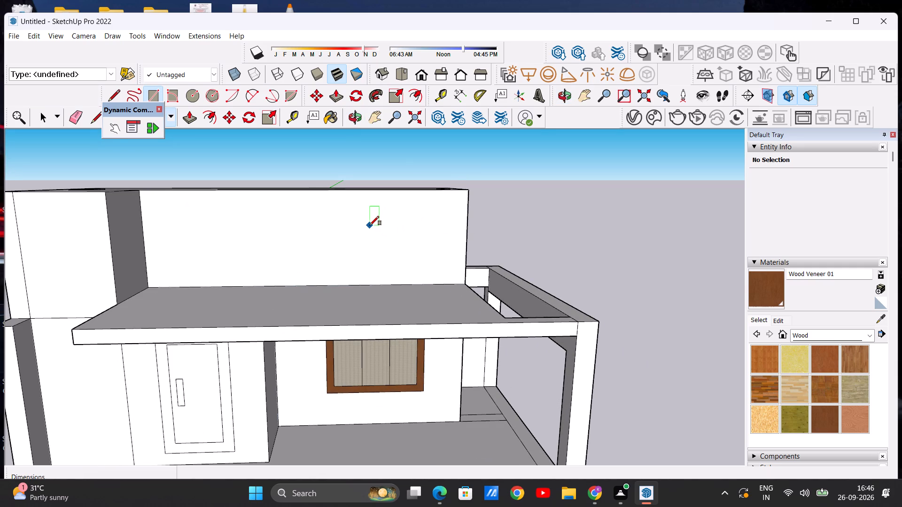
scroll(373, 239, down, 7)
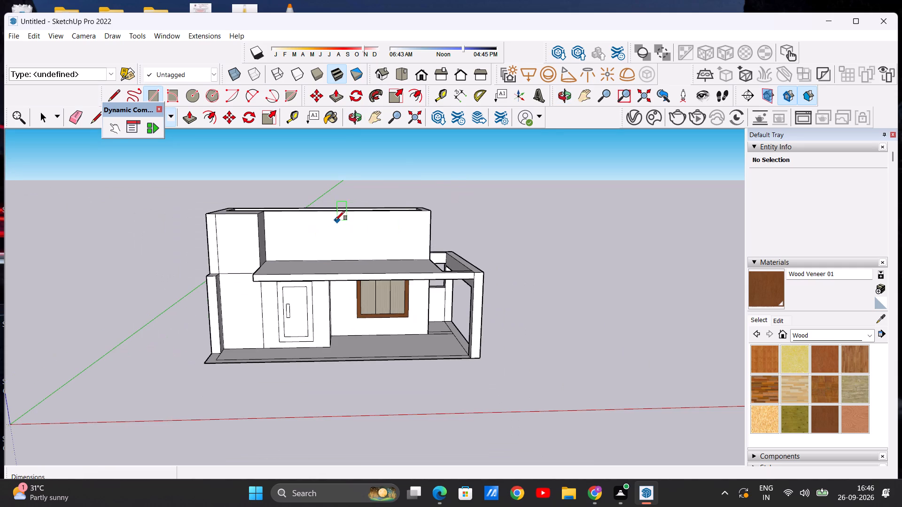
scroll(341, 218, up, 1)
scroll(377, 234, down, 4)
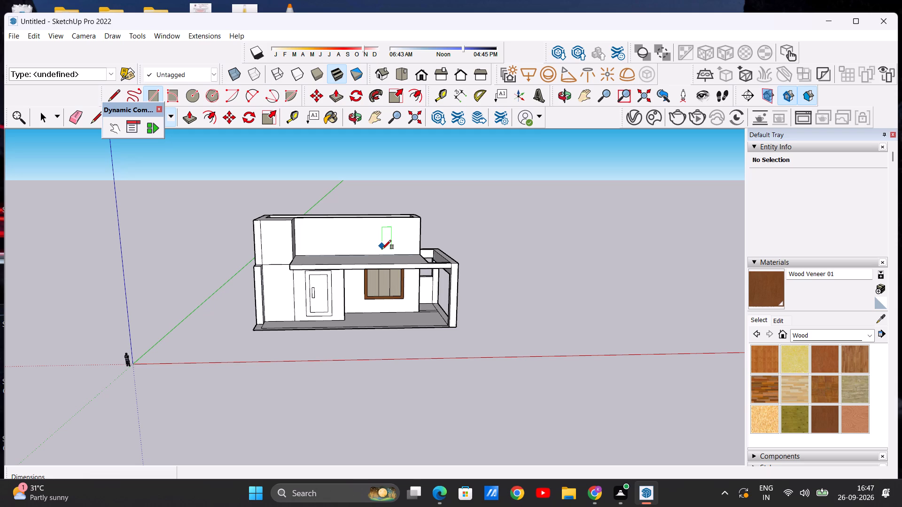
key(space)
Draw a rectangle about 54' 9" by 11' 11" closing the roof opening between the canopy slab, side beam and rear beam.
middle_drag(419, 272, 403, 404)
scroll(438, 288, up, 2)
scroll(437, 287, down, 1)
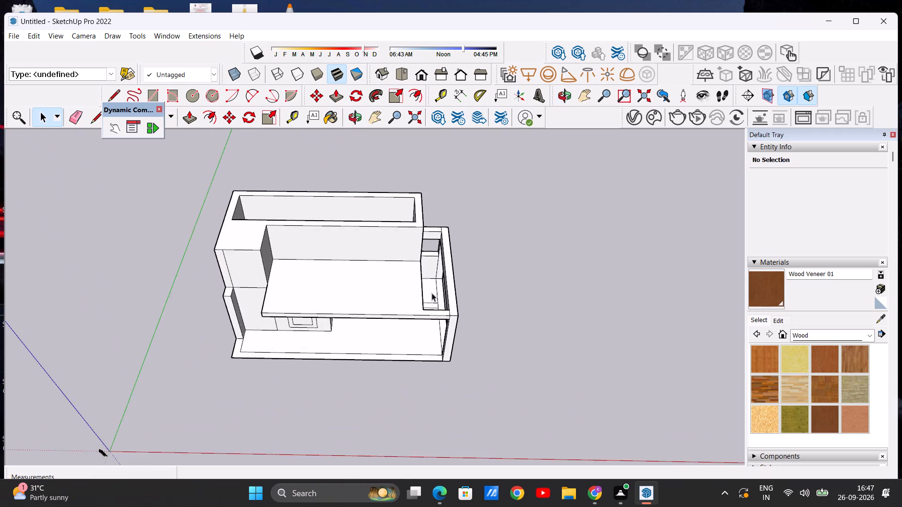
middle_drag(426, 295, 117, 306)
middle_drag(387, 345, 345, 393)
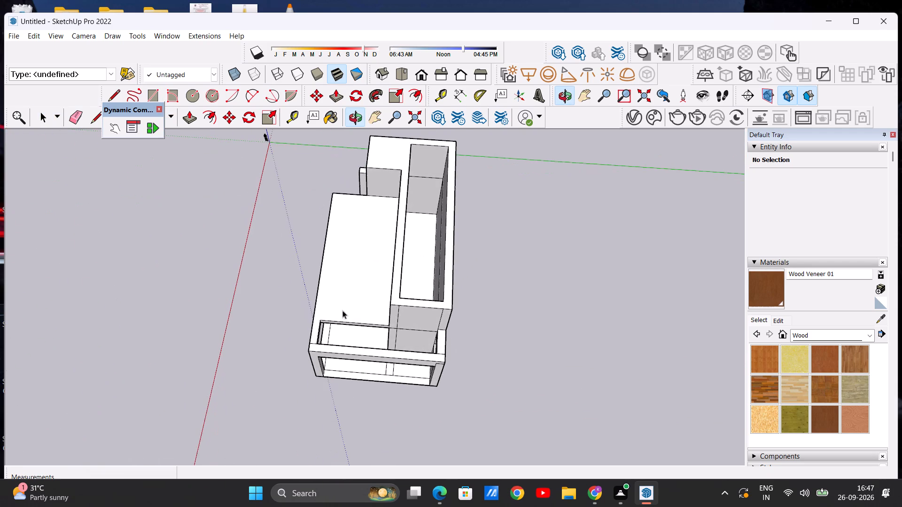
scroll(347, 308, up, 6)
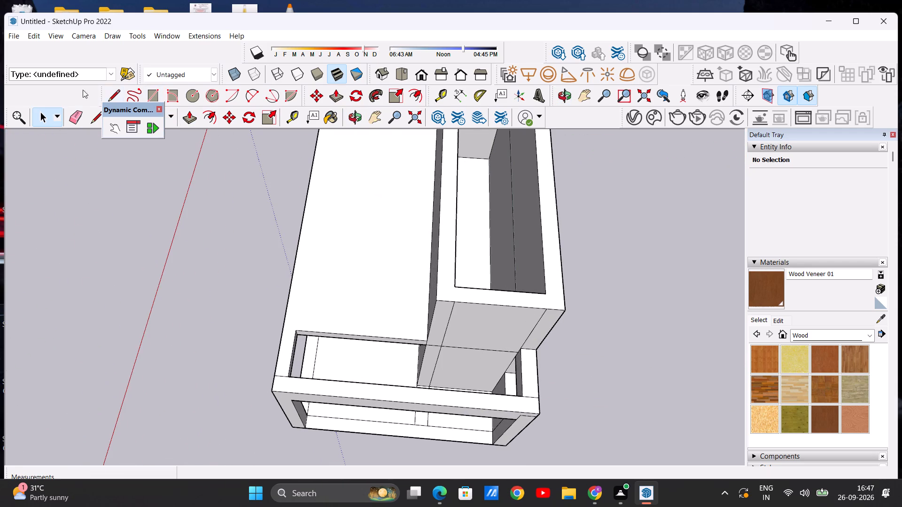
click(149, 92)
scroll(342, 379, up, 3)
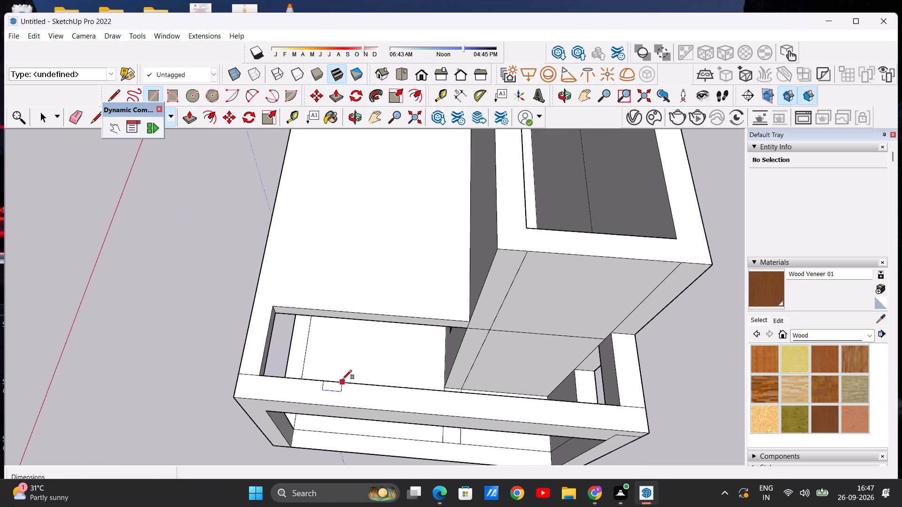
click(270, 312)
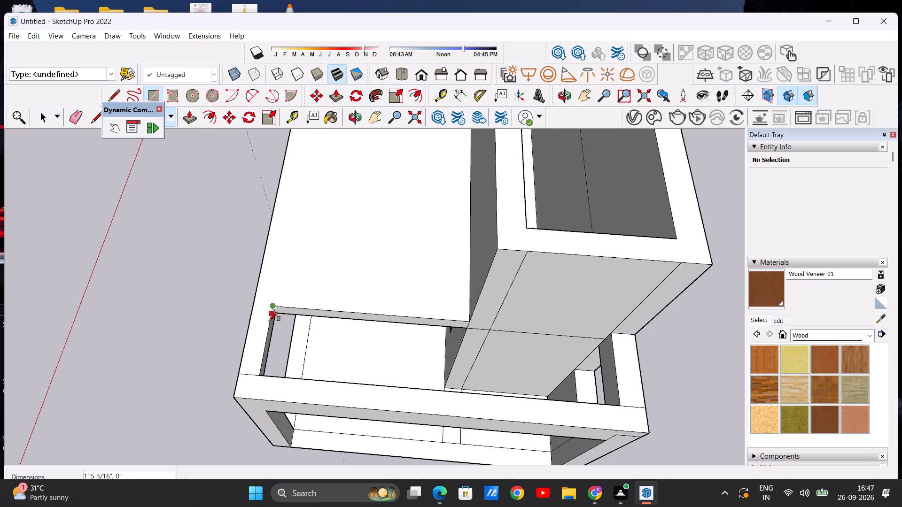
click(259, 375)
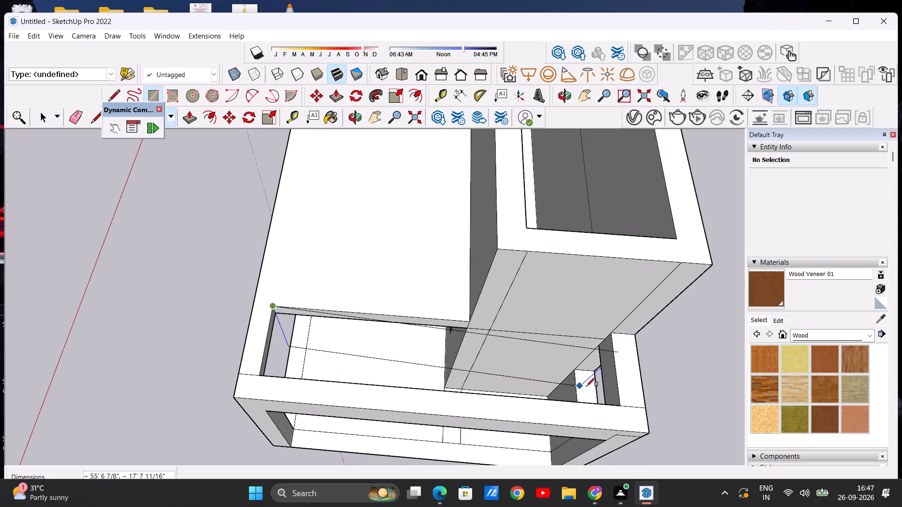
click(620, 408)
key(space)
scroll(623, 339, down, 3)
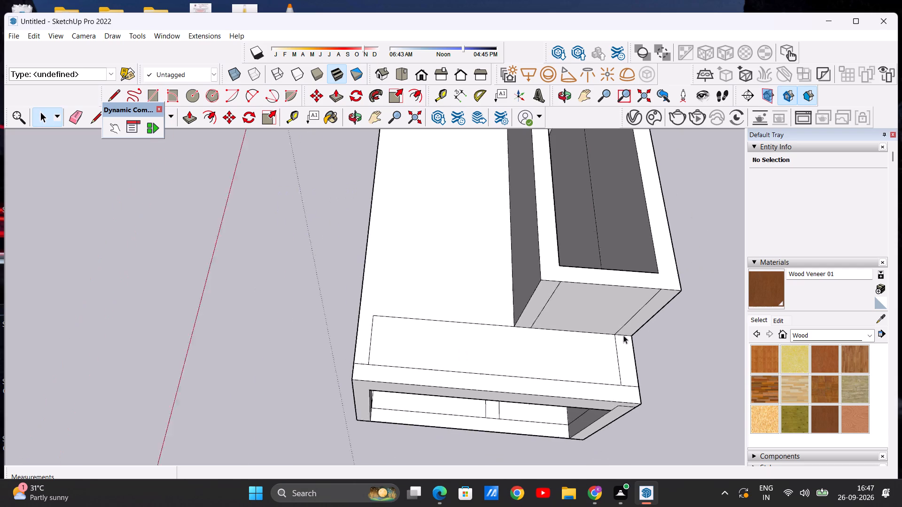
Examine the closed roof section beside the canopy and the whole building from the side, front and above.
scroll(623, 335, down, 8)
middle_drag(456, 389, 583, 311)
scroll(572, 303, down, 3)
middle_drag(505, 312, 562, 289)
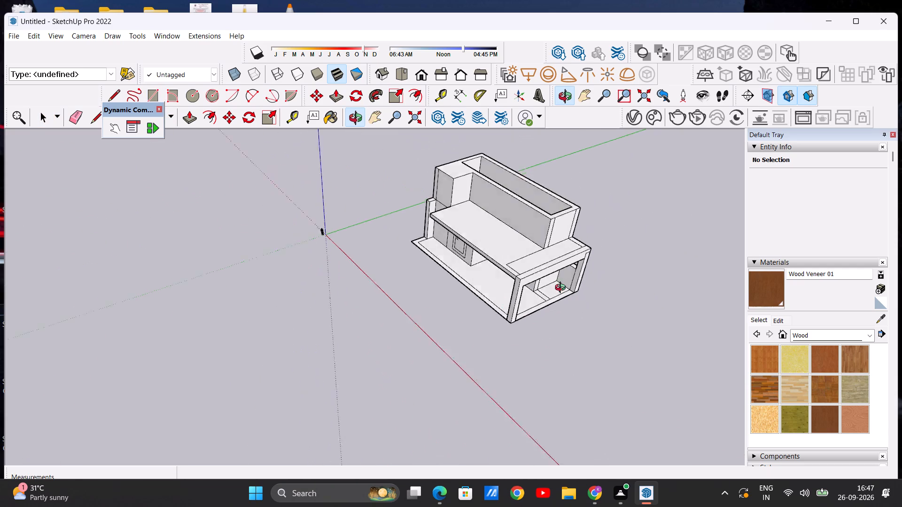
middle_drag(562, 289, 647, 221)
scroll(466, 259, down, 1)
middle_drag(410, 261, 459, 261)
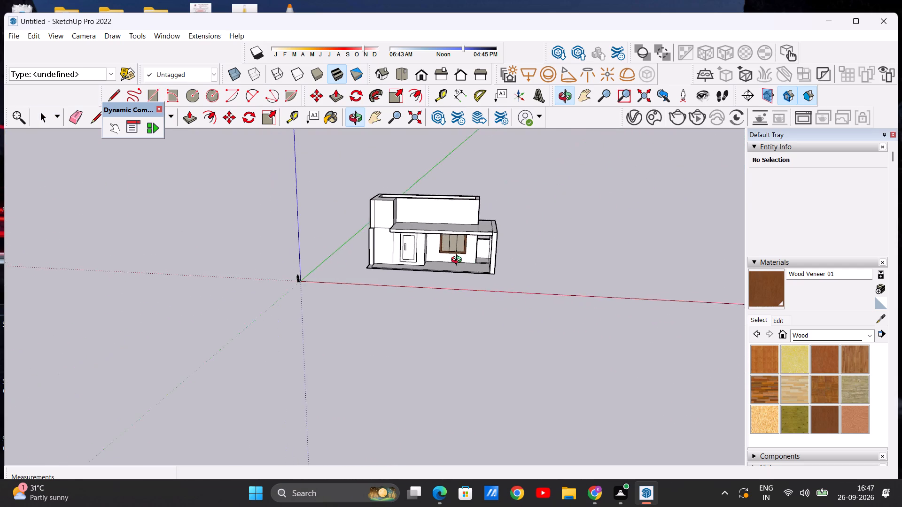
middle_drag(459, 261, 447, 314)
scroll(486, 211, up, 2)
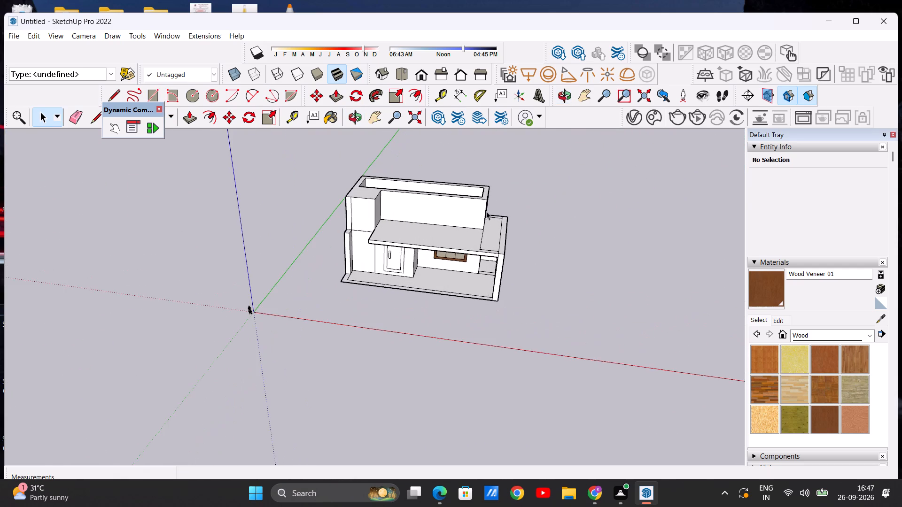
scroll(486, 211, up, 1)
middle_drag(505, 231, 450, 283)
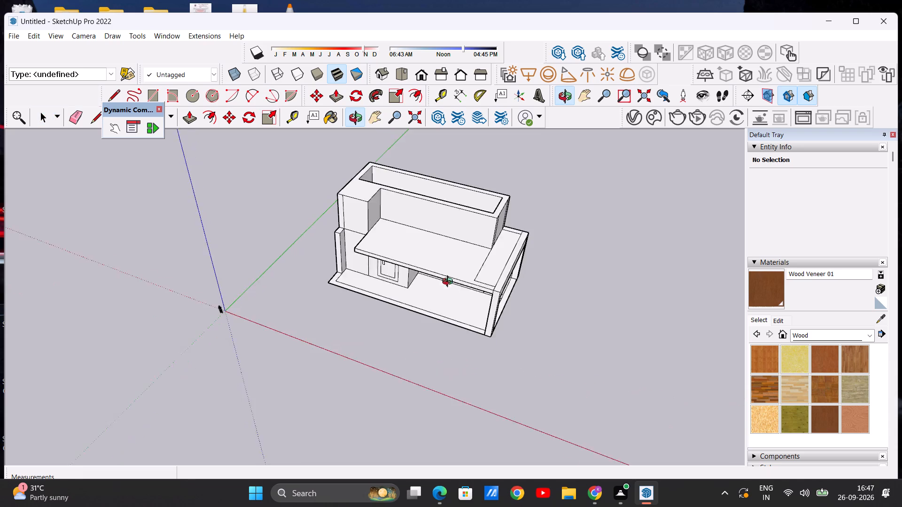
middle_drag(450, 283, 443, 353)
scroll(492, 317, up, 2)
scroll(448, 259, down, 3)
Draw two short lines across the side beam's top face, from the roof rectangle's two outer corners to the beam's outer edge.
middle_drag(483, 329, 401, 336)
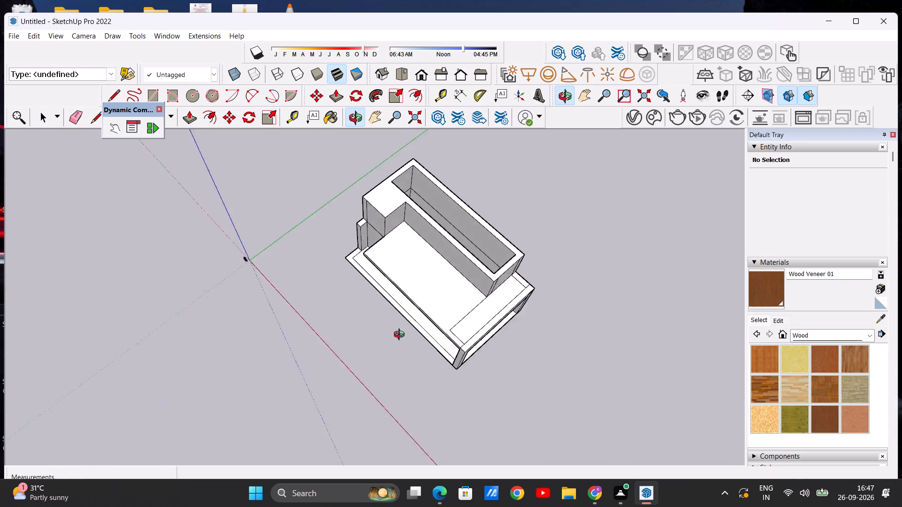
middle_drag(401, 336, 299, 326)
click(115, 94)
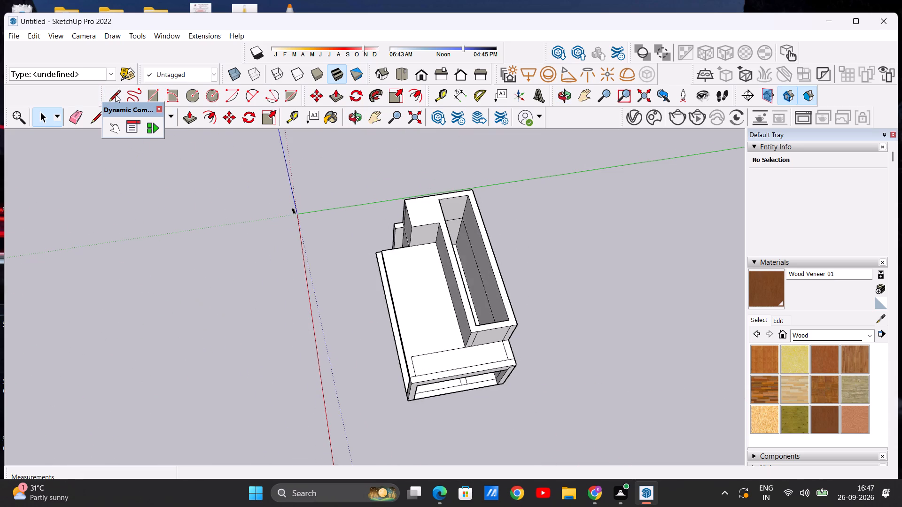
scroll(411, 370, up, 13)
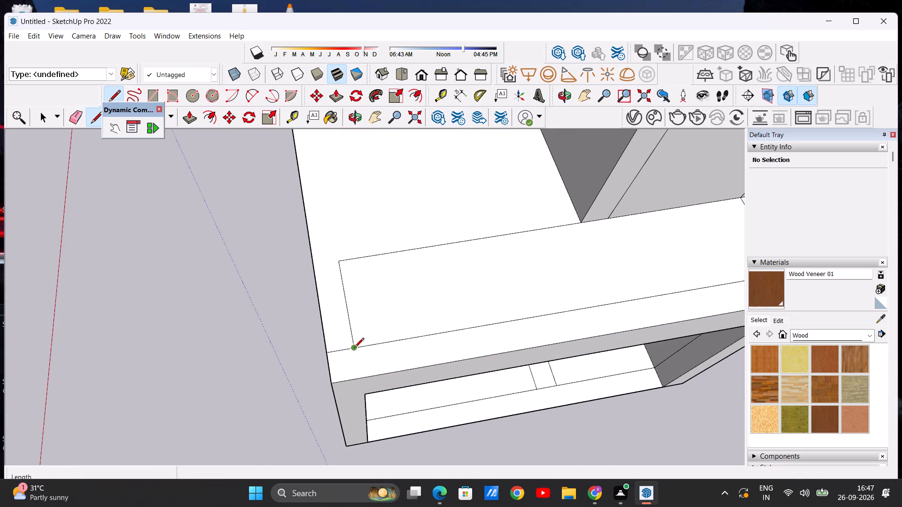
click(354, 348)
click(362, 379)
scroll(352, 350, down, 11)
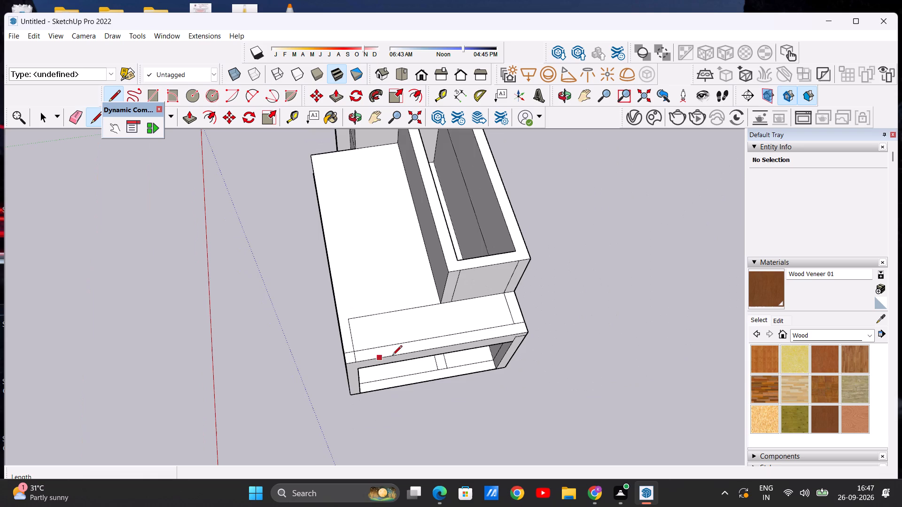
scroll(543, 333, up, 13)
click(482, 307)
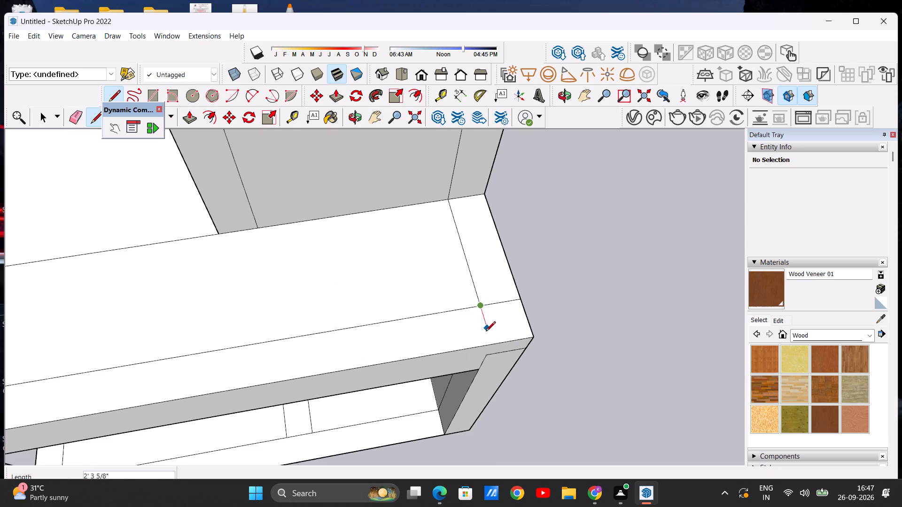
click(490, 343)
key(space)
scroll(548, 334, down, 7)
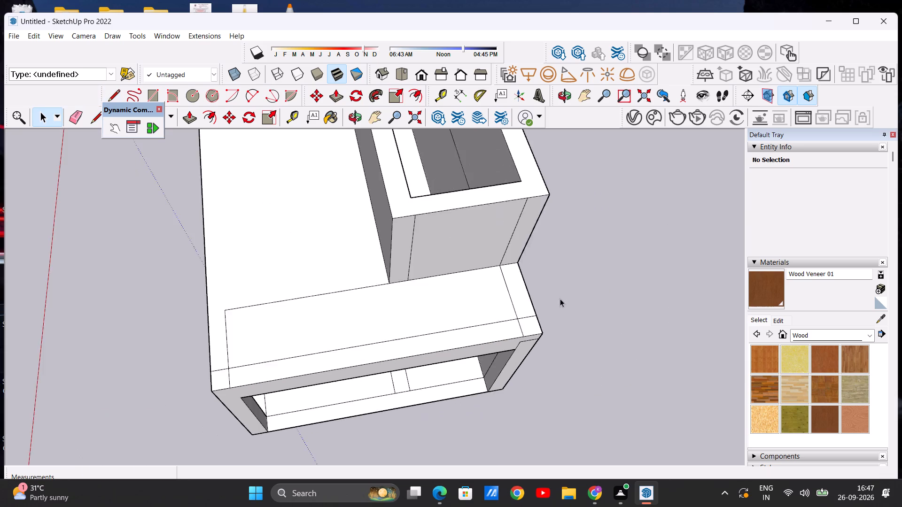
scroll(560, 299, down, 9)
middle_drag(281, 380, 353, 242)
scroll(420, 230, up, 1)
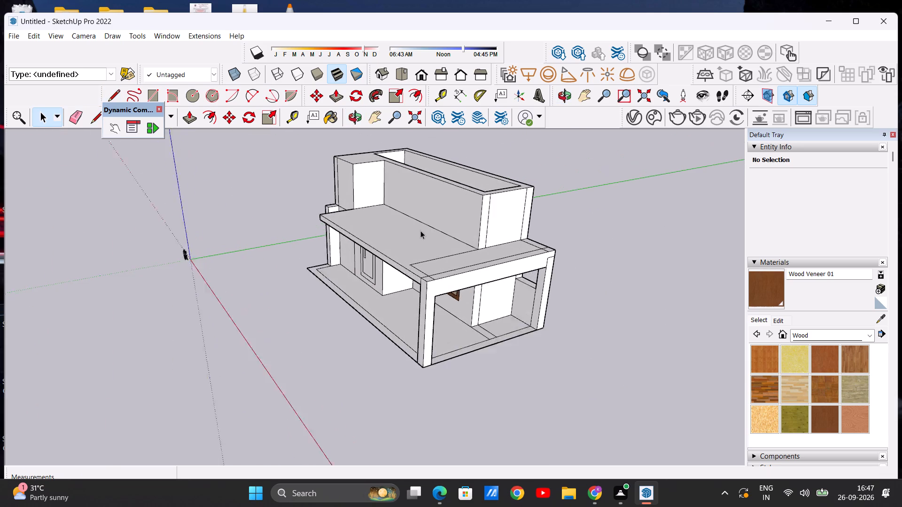
Examine the side beam frame's top face and the whole building from above and from the front.
scroll(420, 230, up, 3)
middle_drag(436, 282, 353, 315)
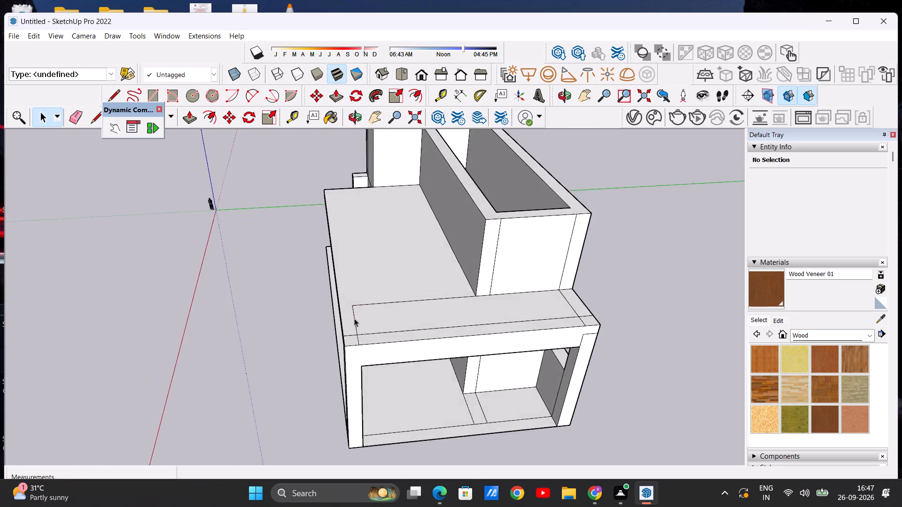
scroll(359, 329, up, 4)
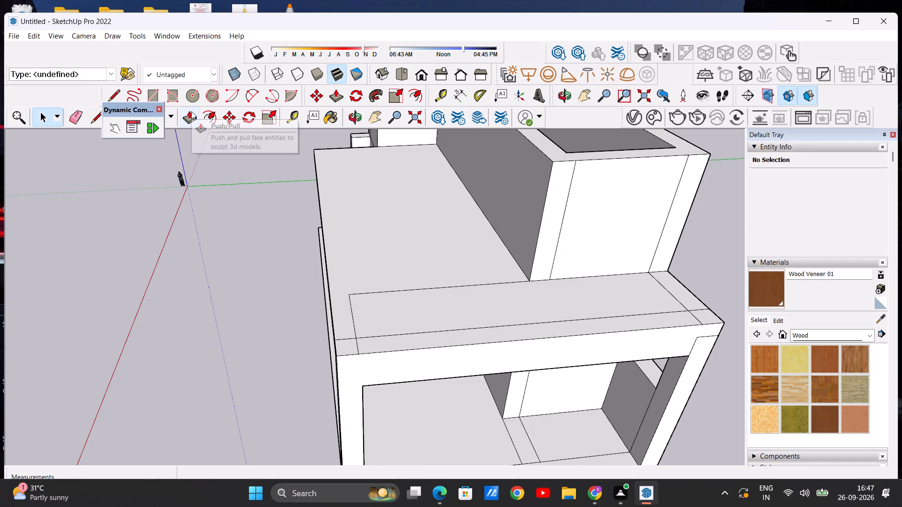
scroll(353, 215, down, 6)
middle_drag(320, 257, 552, 199)
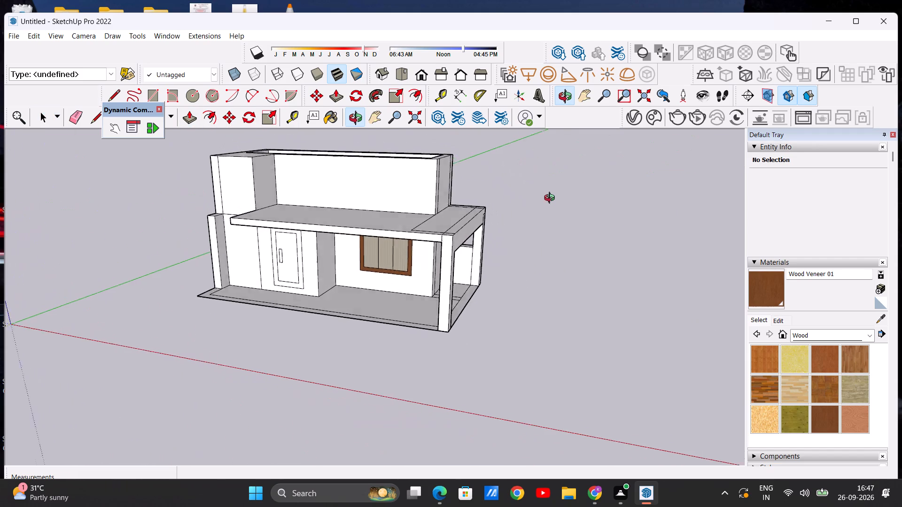
middle_drag(552, 199, 557, 195)
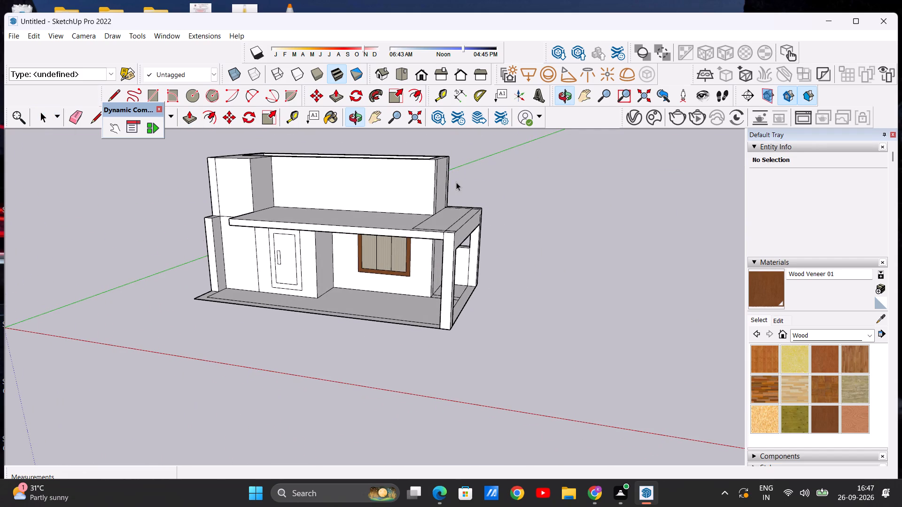
scroll(457, 182, down, 2)
scroll(348, 195, up, 1)
middle_drag(347, 196, 286, 279)
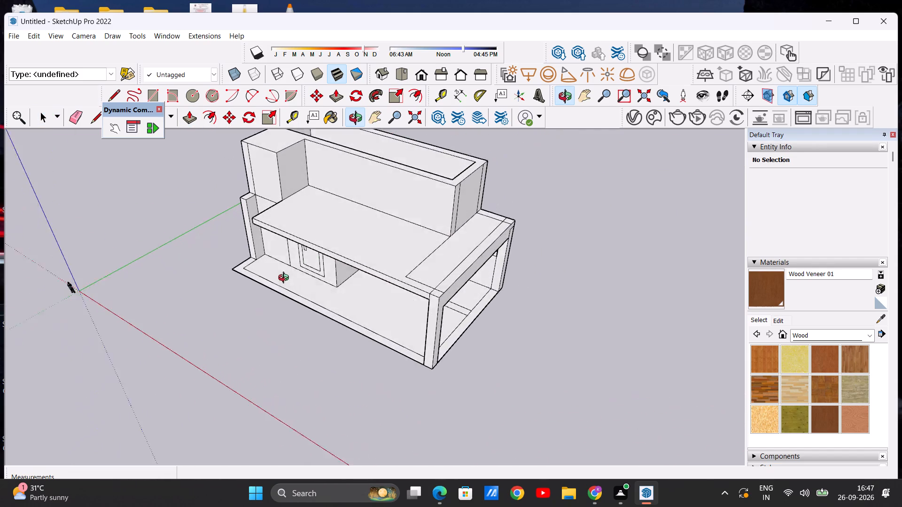
middle_drag(286, 279, 269, 311)
Push/Pull the small square on the side beam's front corner up about 21' 11 7/8", level with the upper block's top.
click(194, 120)
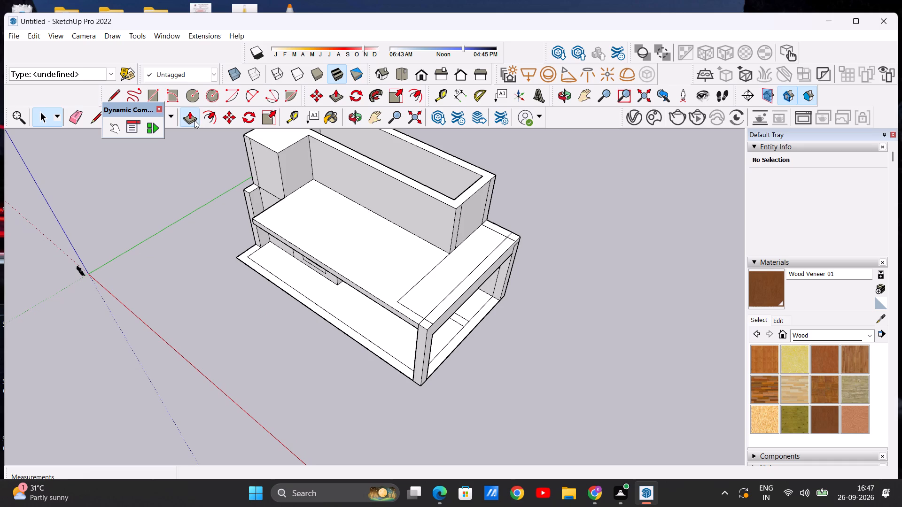
scroll(431, 313, up, 11)
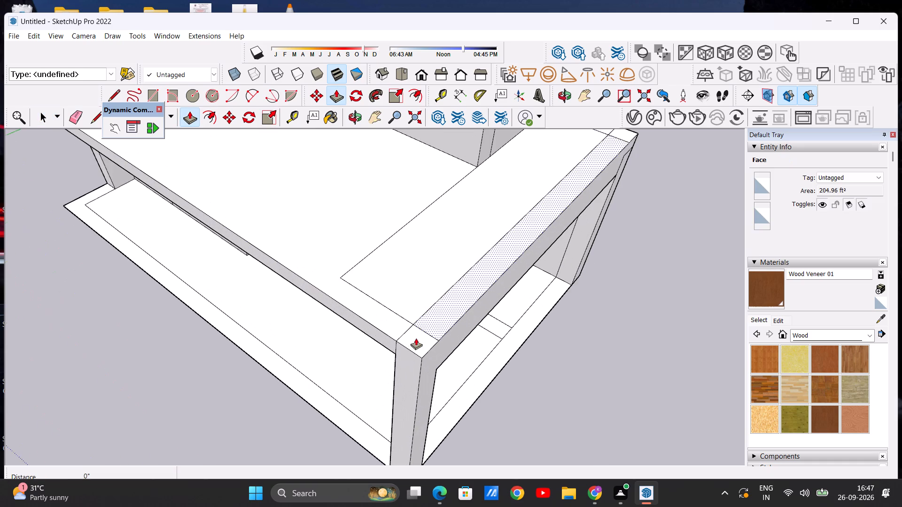
click(416, 338)
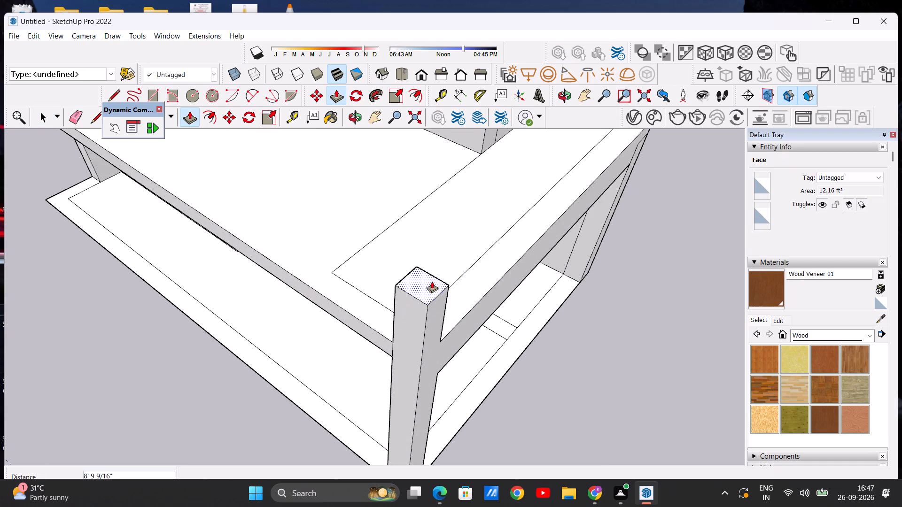
scroll(433, 292, down, 9)
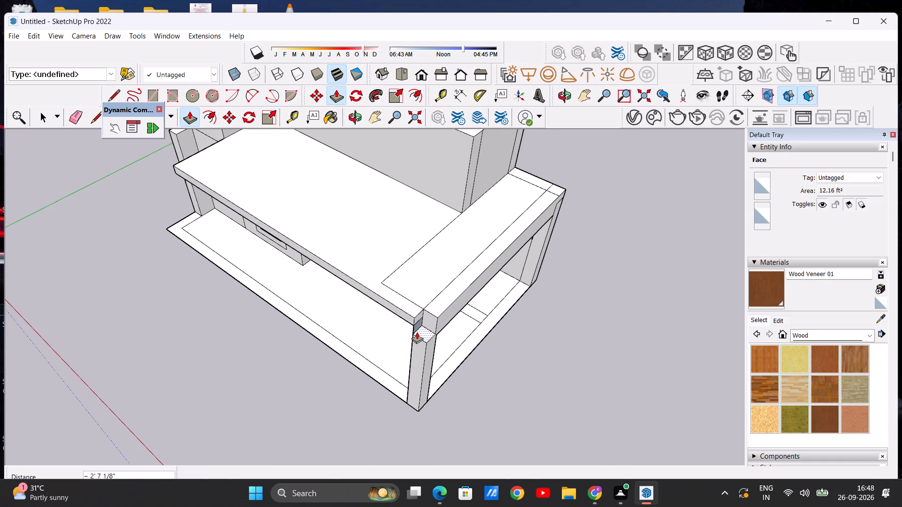
middle_drag(448, 155, 446, 159)
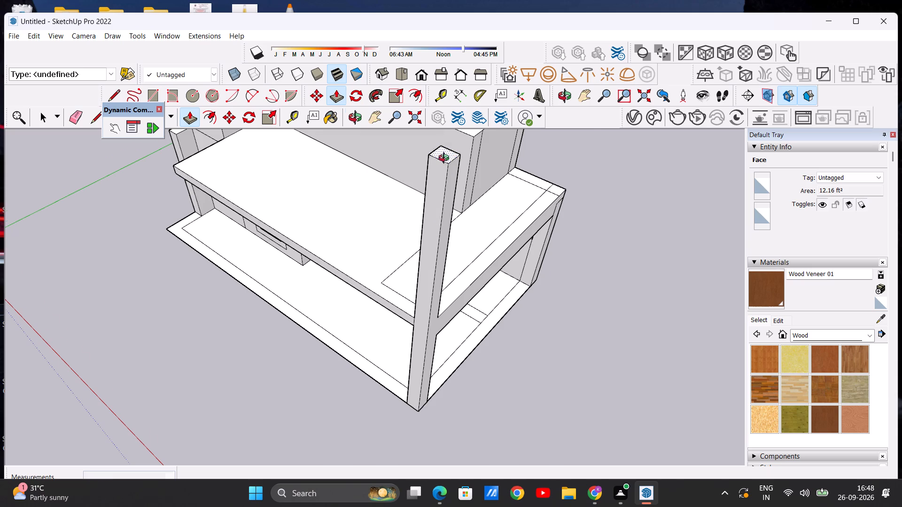
middle_drag(446, 159, 319, 184)
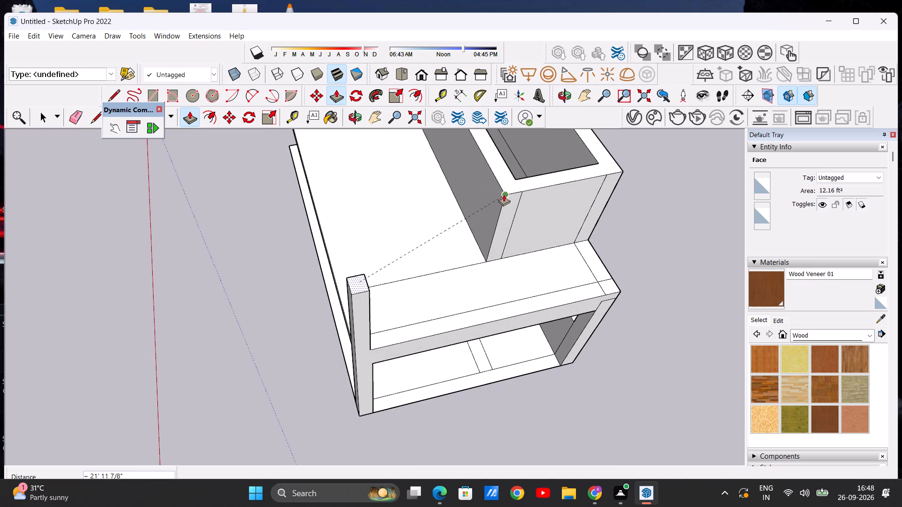
click(505, 190)
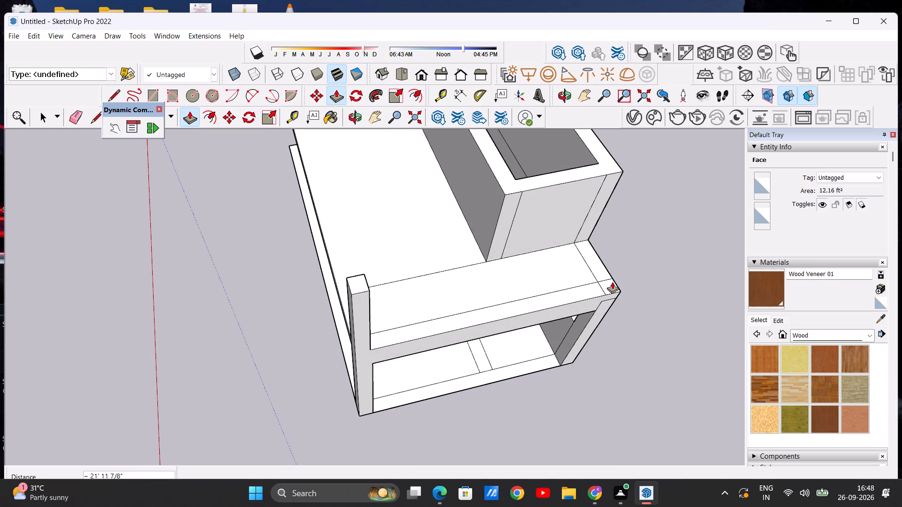
Push/Pull the small square on the side beam's rear corner up about 21' 11 7/8", level with the upper block's top.
click(612, 282)
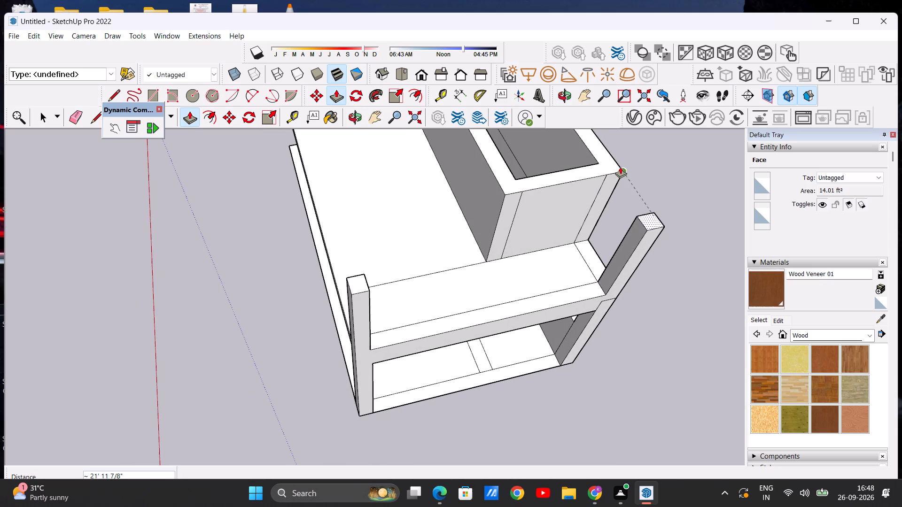
click(620, 167)
key(space)
Draw a line about 3' 8 15/16" long across the raised rear post's face towards the upper block, near its top.
scroll(503, 219, down, 9)
middle_drag(627, 227, 570, 238)
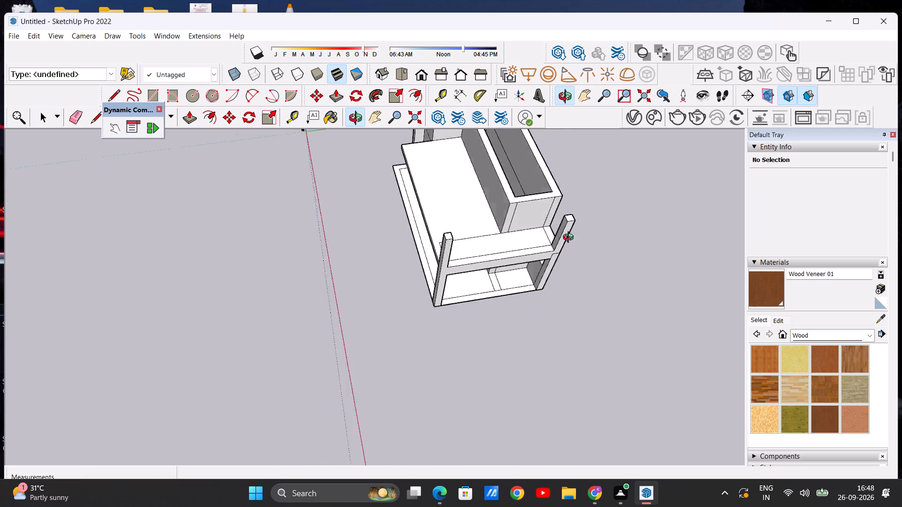
middle_drag(570, 238, 357, 196)
middle_drag(494, 327, 325, 232)
scroll(366, 320, up, 3)
middle_drag(365, 320, 295, 314)
scroll(314, 283, up, 6)
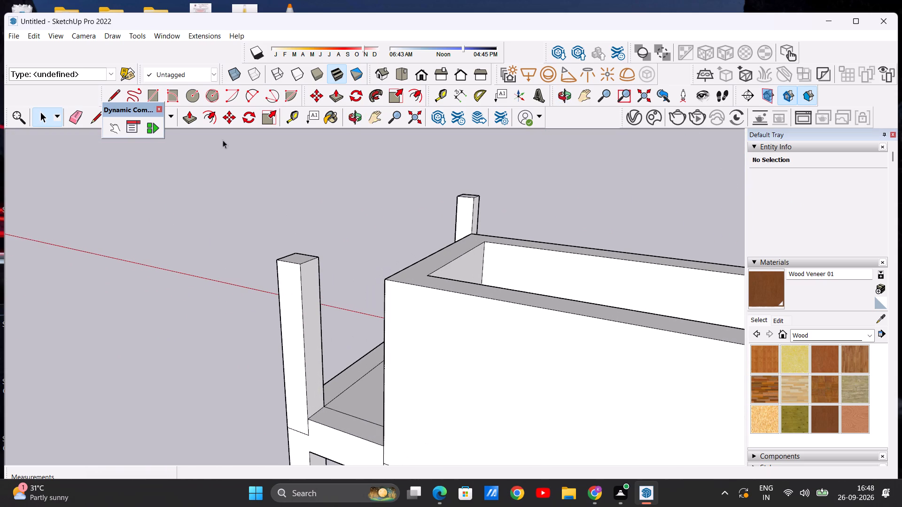
click(112, 94)
scroll(316, 307, up, 3)
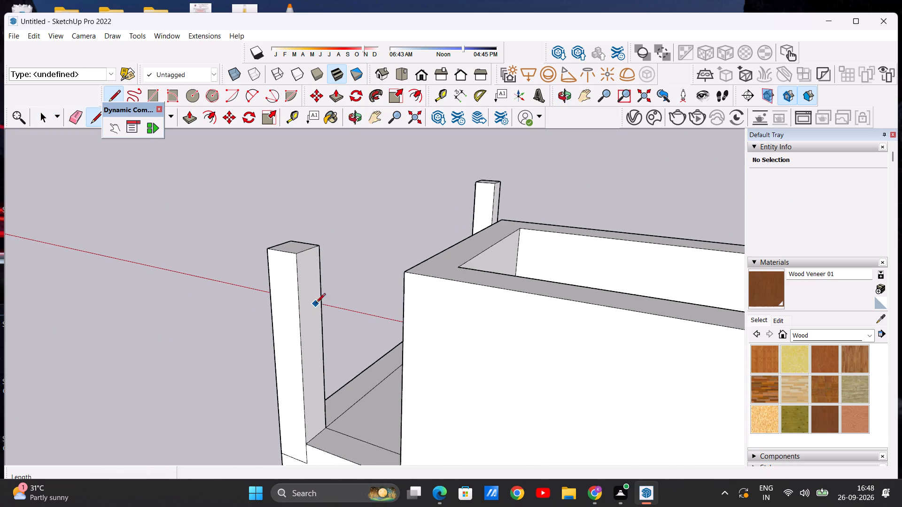
scroll(316, 304, up, 1)
click(295, 274)
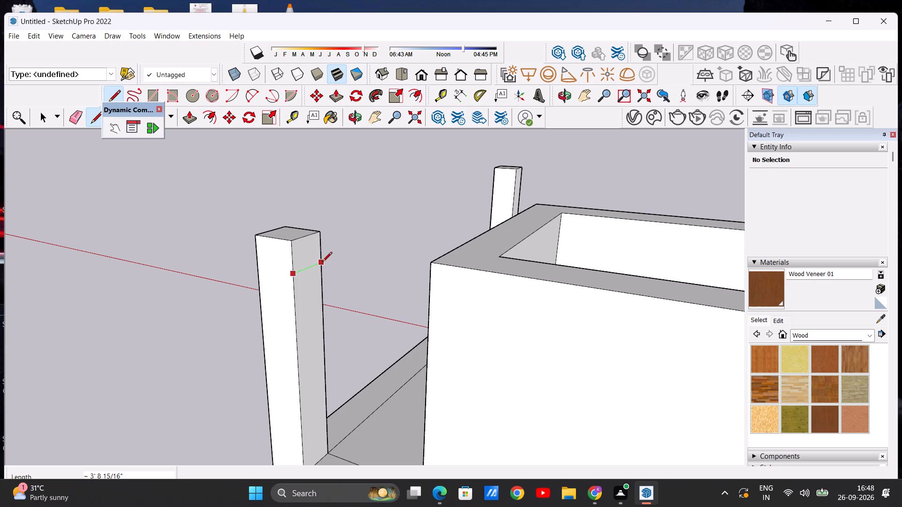
click(322, 262)
Push/Pull the rear post's top section about 11' 11 3/8" to the upper block, forming a short rear beam.
click(185, 120)
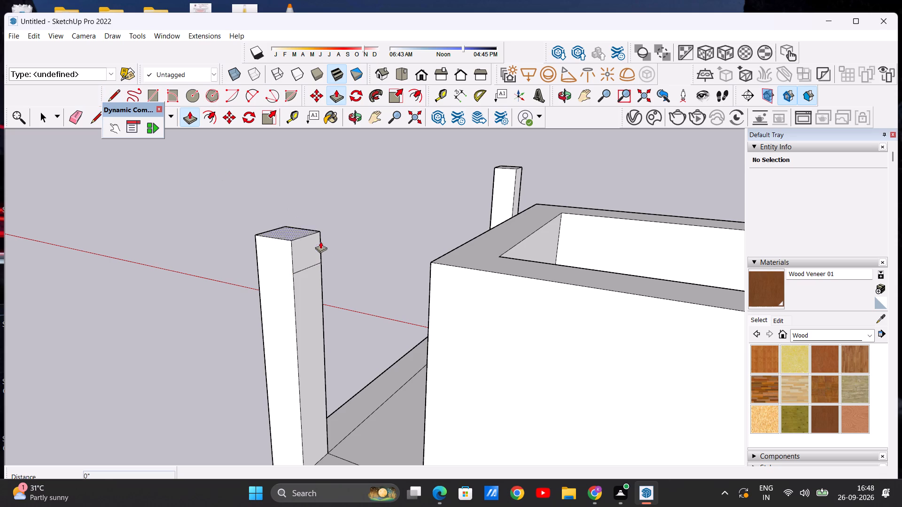
click(300, 247)
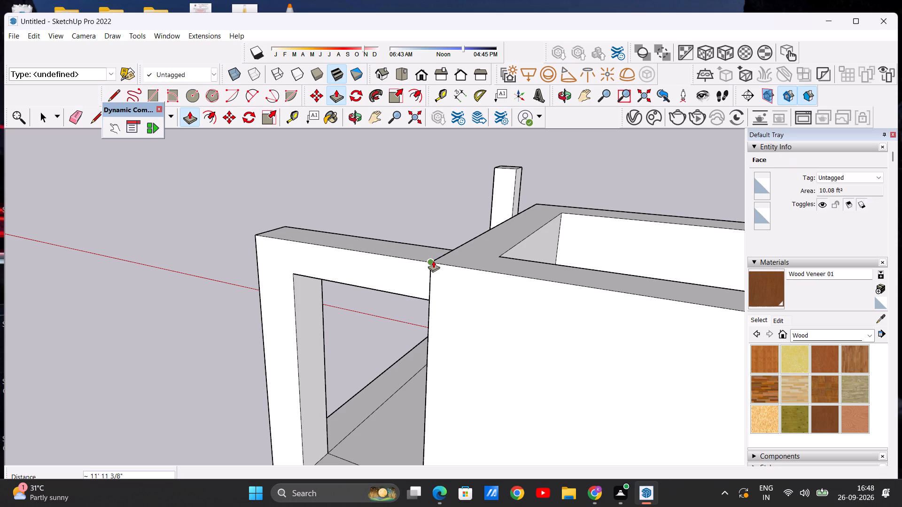
click(433, 261)
Examine the raised posts and short rear beam from the rear, the side and above.
scroll(466, 262, down, 15)
middle_drag(341, 284, 605, 283)
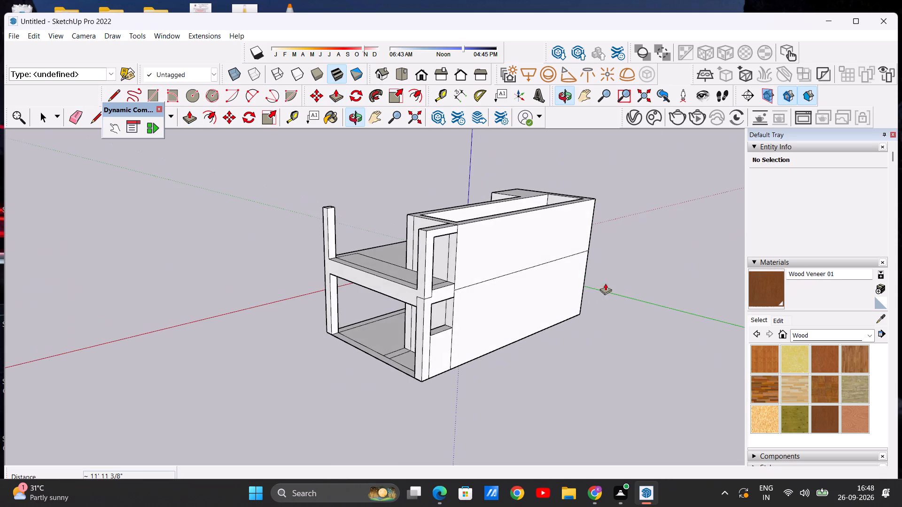
middle_drag(338, 293, 517, 298)
middle_drag(406, 337, 402, 294)
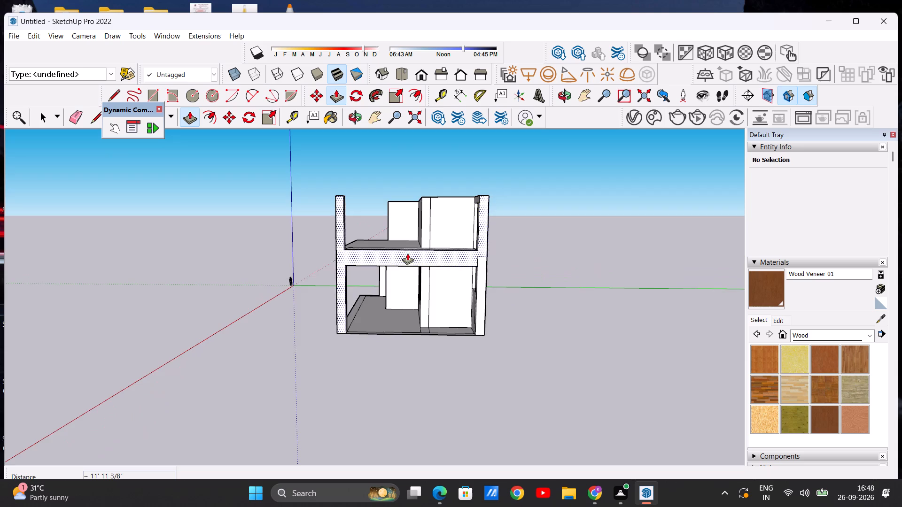
scroll(412, 235, up, 7)
key(space)
scroll(399, 274, down, 5)
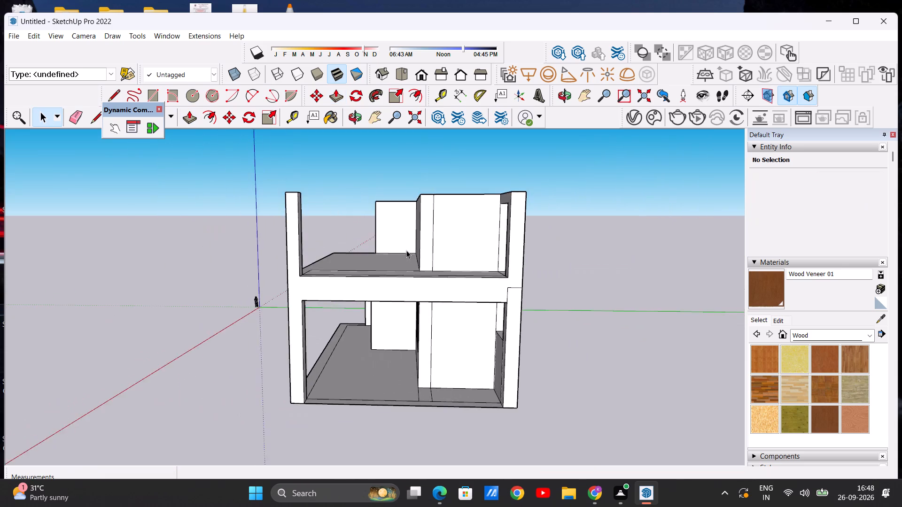
scroll(406, 250, down, 3)
middle_drag(407, 268, 428, 387)
middle_drag(363, 338, 303, 323)
scroll(293, 287, up, 4)
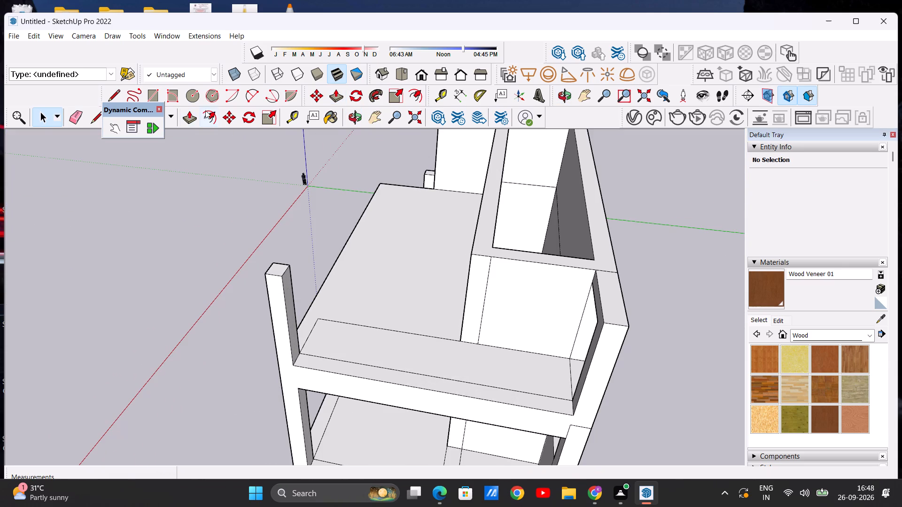
Draw a line about 3' 8 15/16" long across the raised front post's inner face, near its top.
click(108, 94)
scroll(316, 323, up, 4)
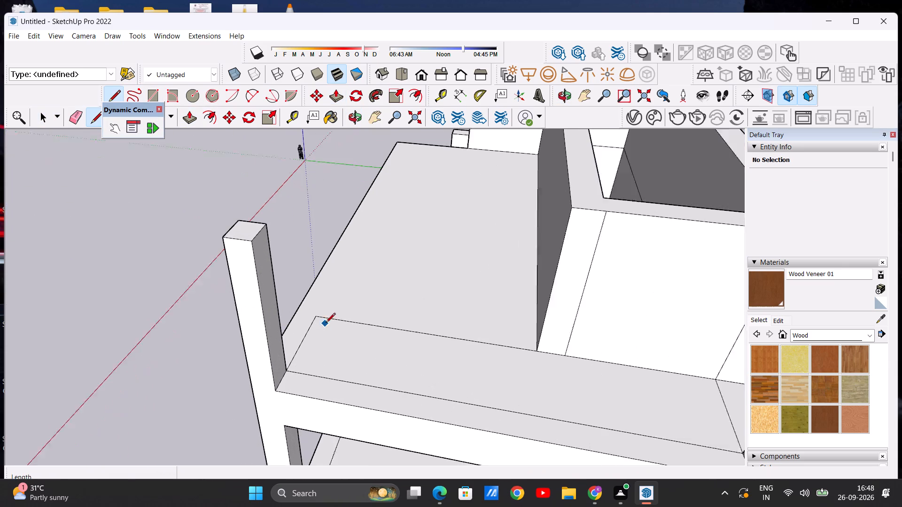
scroll(326, 323, up, 1)
click(243, 253)
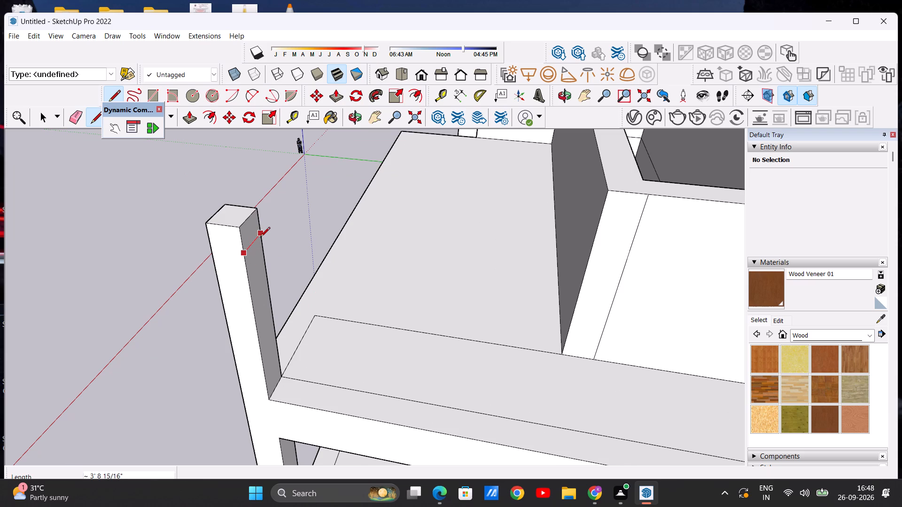
click(262, 233)
key(space)
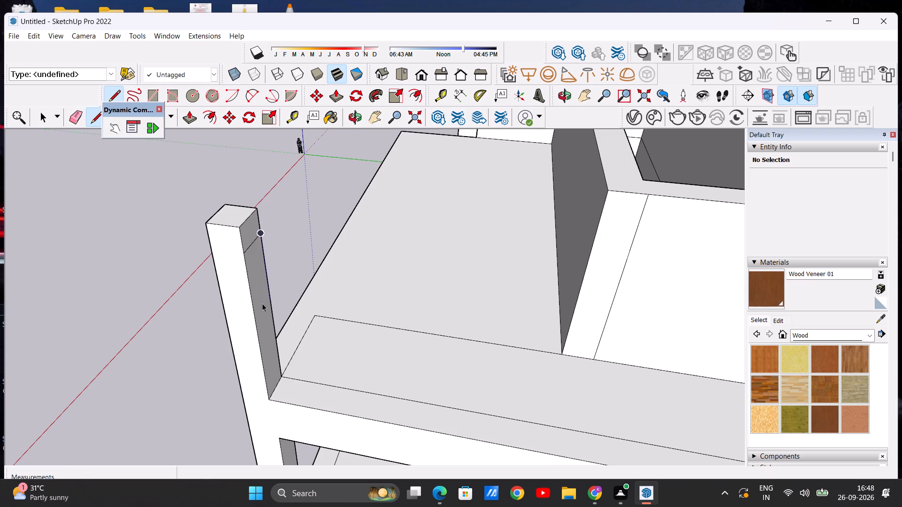
Push/Pull the front post's top section about 54' 9 1/8" to the rear post, forming the upper side beam.
click(185, 108)
click(252, 228)
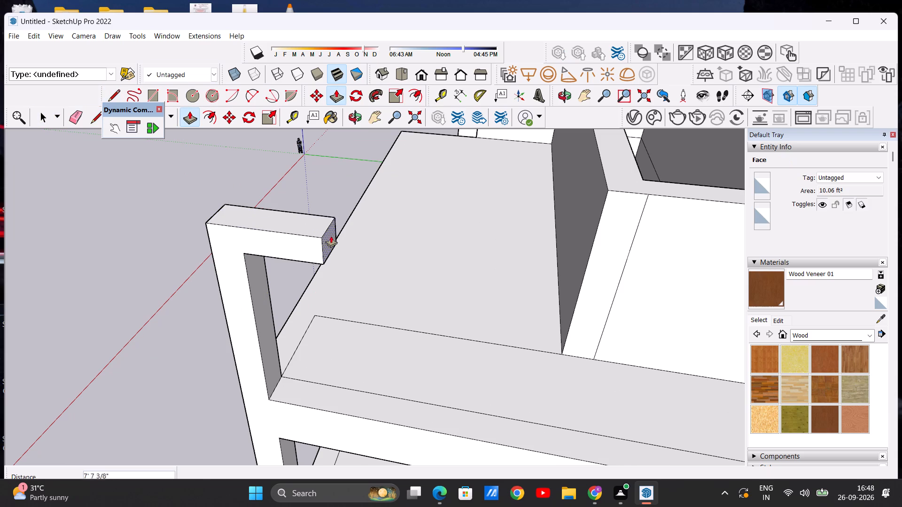
scroll(325, 237, down, 13)
scroll(480, 257, up, 17)
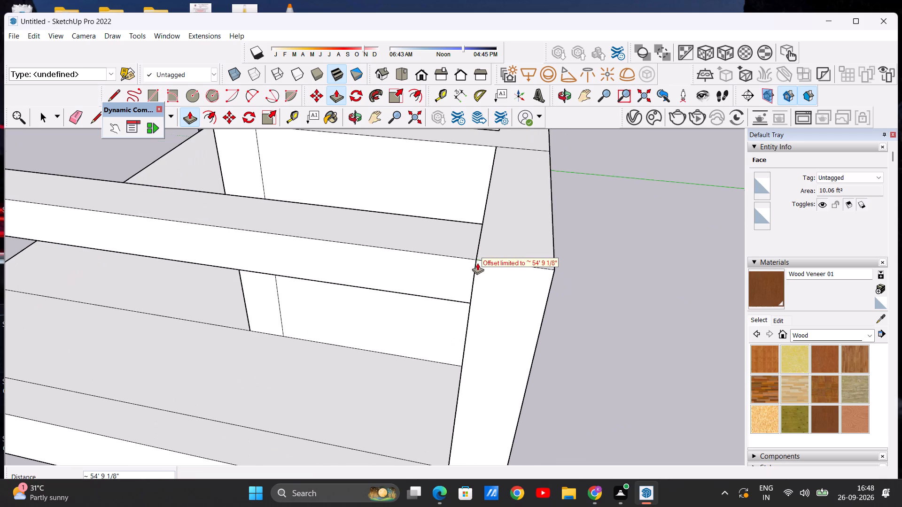
click(477, 257)
key(space)
Examine the two-storey side frame from the side and from above.
scroll(505, 259, down, 2)
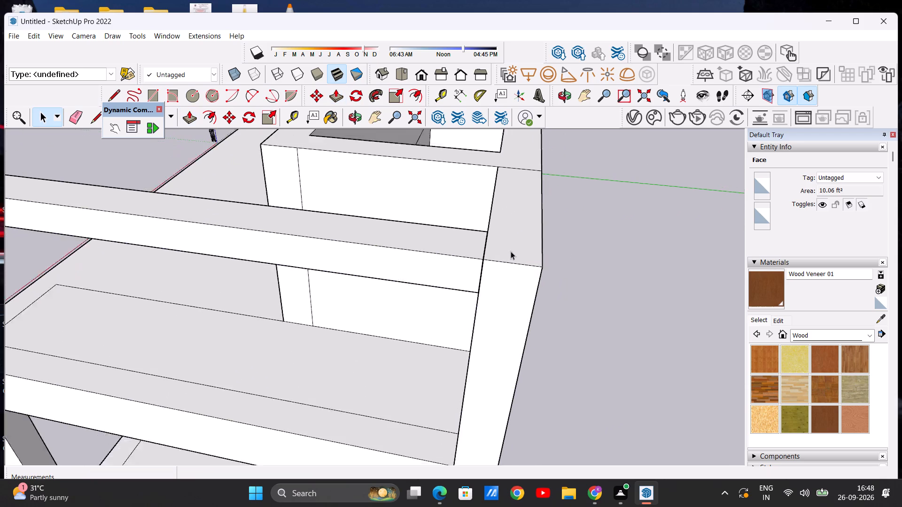
scroll(511, 251, down, 14)
middle_drag(284, 330, 325, 230)
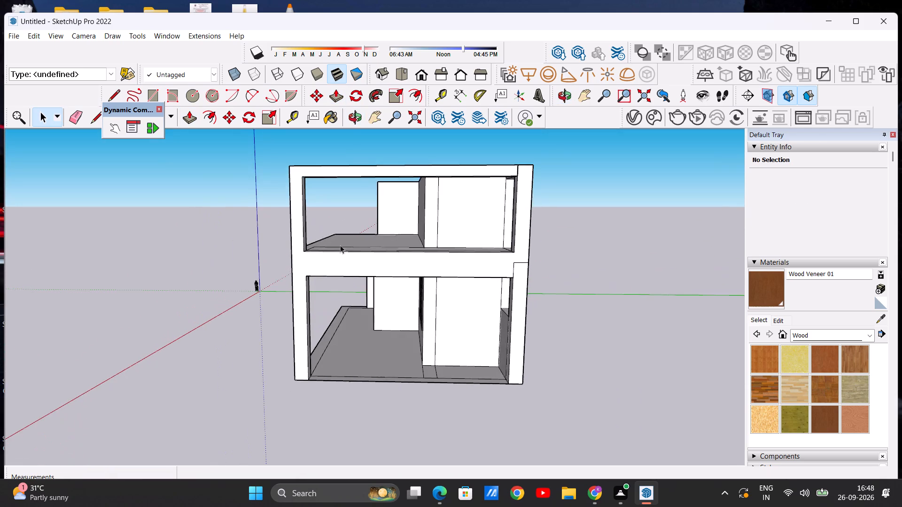
scroll(350, 253, down, 3)
middle_drag(423, 250, 419, 261)
scroll(400, 254, up, 6)
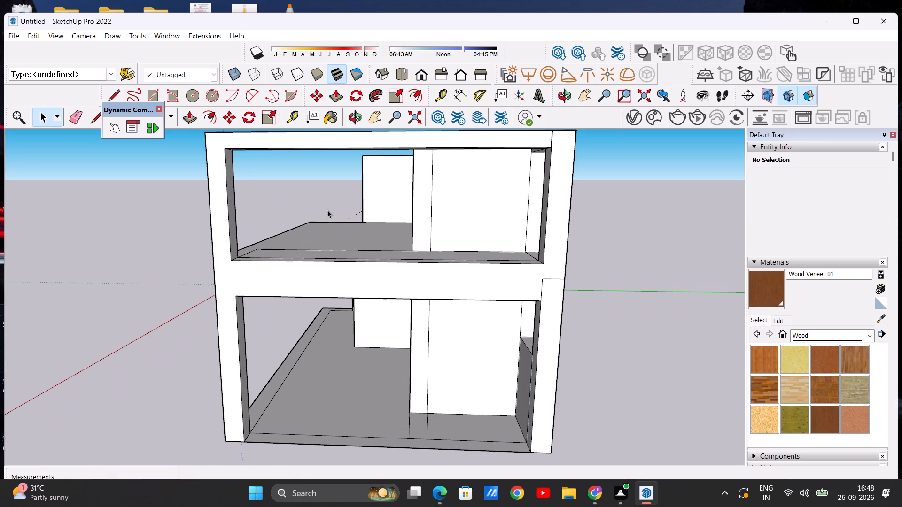
scroll(335, 213, down, 8)
middle_drag(323, 209, 318, 254)
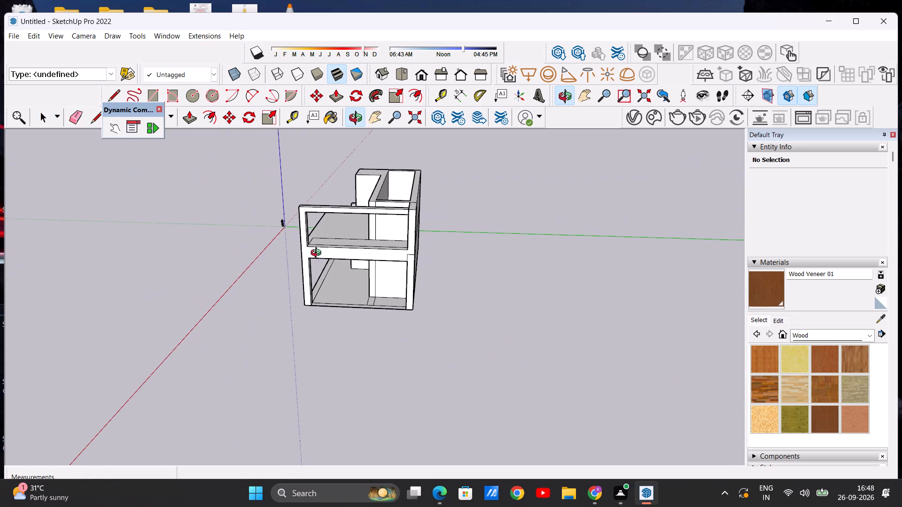
middle_drag(318, 254, 315, 251)
scroll(403, 231, up, 4)
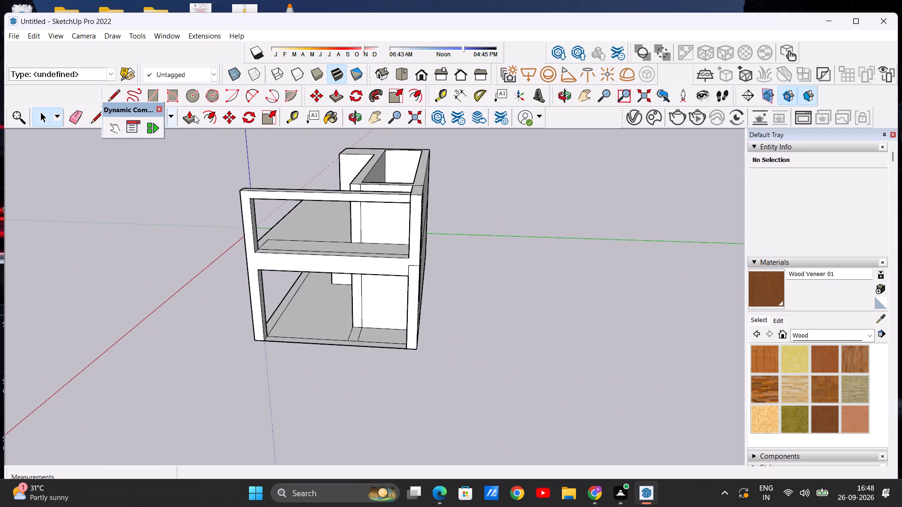
Push/Pull the narrow top face of the side frame's middle beam up about 19' 3 5/8" to the upper beam, walling the upper opening.
click(193, 115)
middle_drag(357, 298, 358, 348)
scroll(372, 274, up, 11)
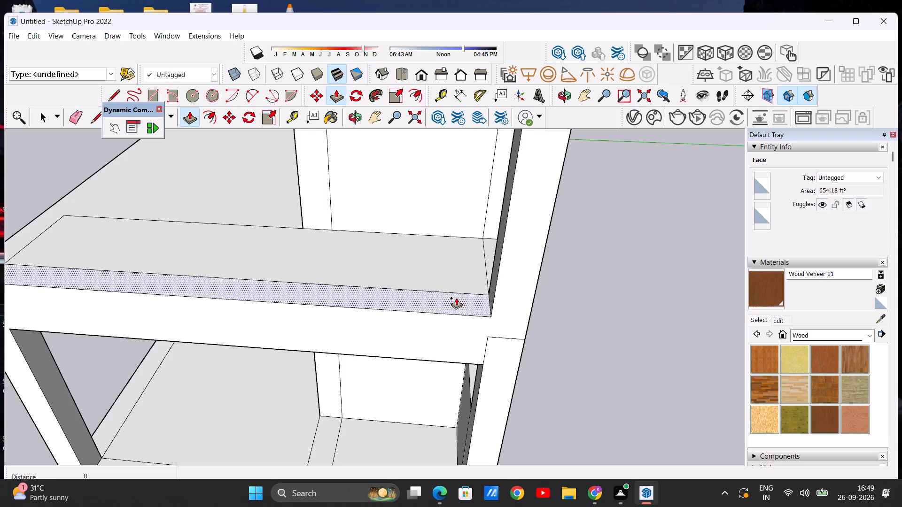
click(456, 298)
scroll(504, 249, down, 8)
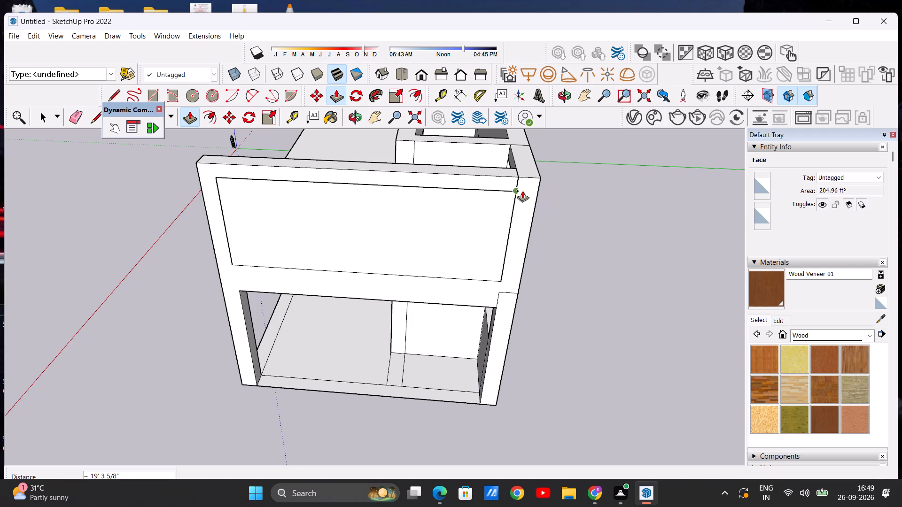
click(522, 191)
scroll(474, 226, down, 4)
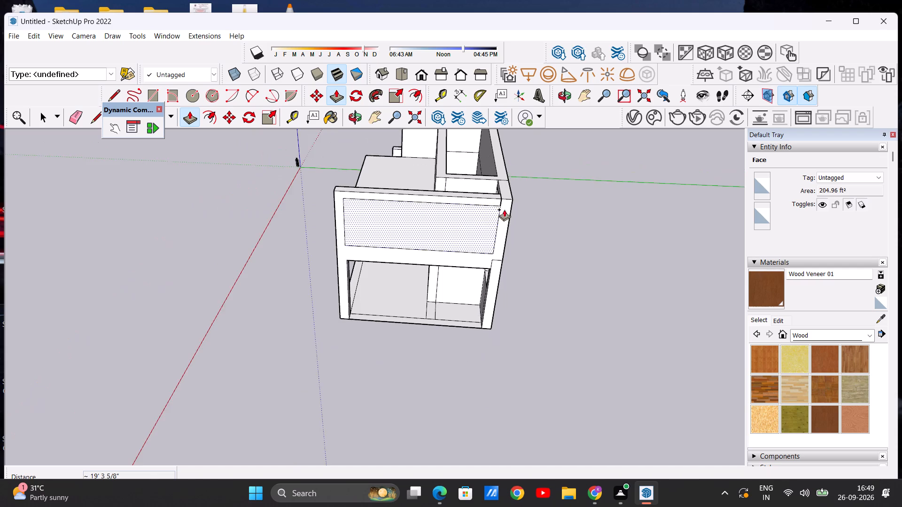
scroll(504, 209, down, 7)
middle_drag(286, 289, 575, 249)
middle_drag(449, 277, 542, 259)
scroll(396, 188, up, 8)
key(space)
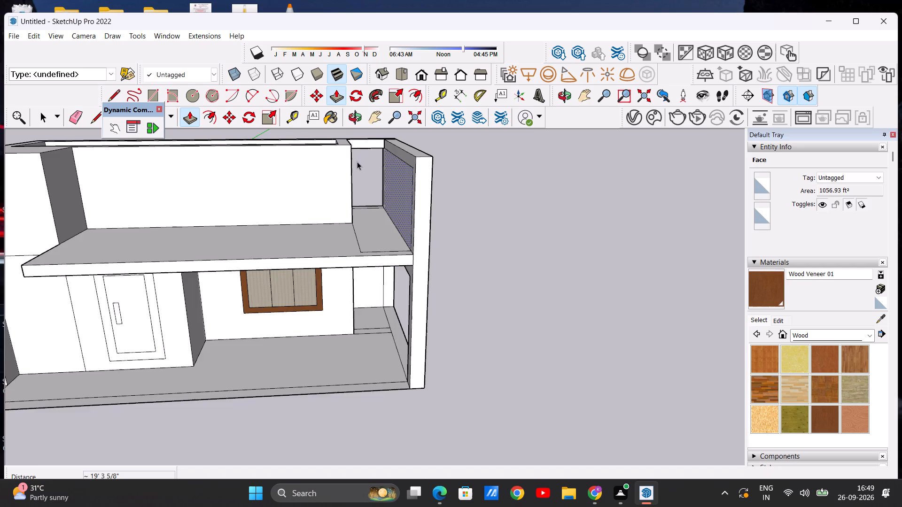
Examine the walled side frame and the whole building from the inside, the rear and the front.
scroll(358, 163, up, 20)
scroll(358, 163, up, 1)
scroll(375, 183, down, 17)
middle_drag(421, 179, 418, 184)
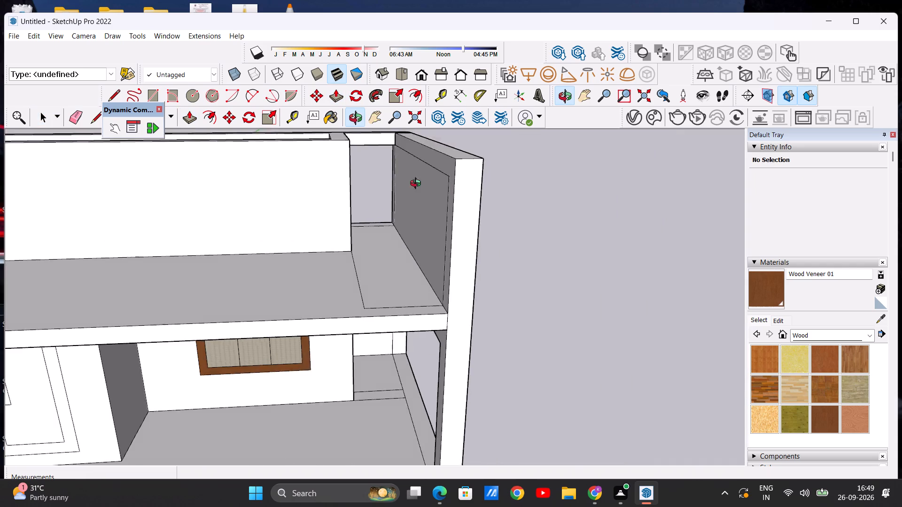
middle_drag(418, 184, 114, 232)
middle_drag(456, 236, 183, 225)
scroll(390, 225, up, 7)
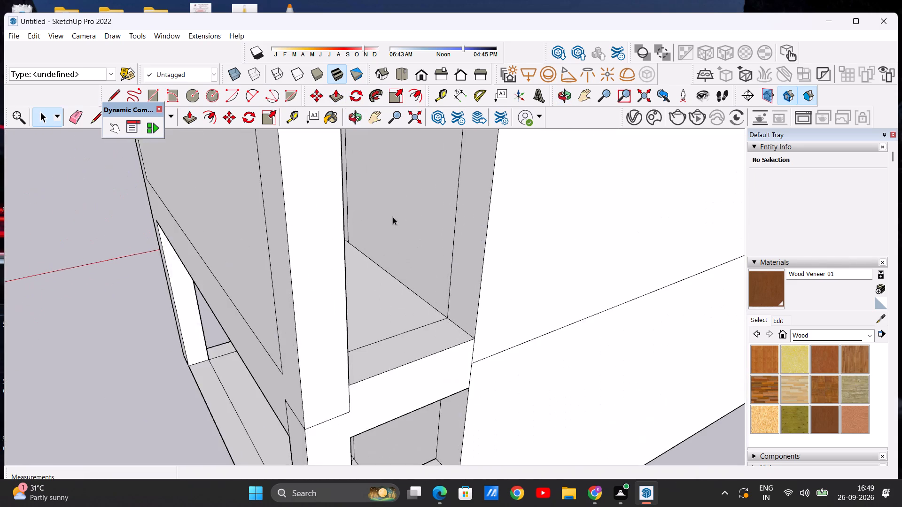
middle_drag(435, 259, 355, 231)
scroll(416, 241, down, 17)
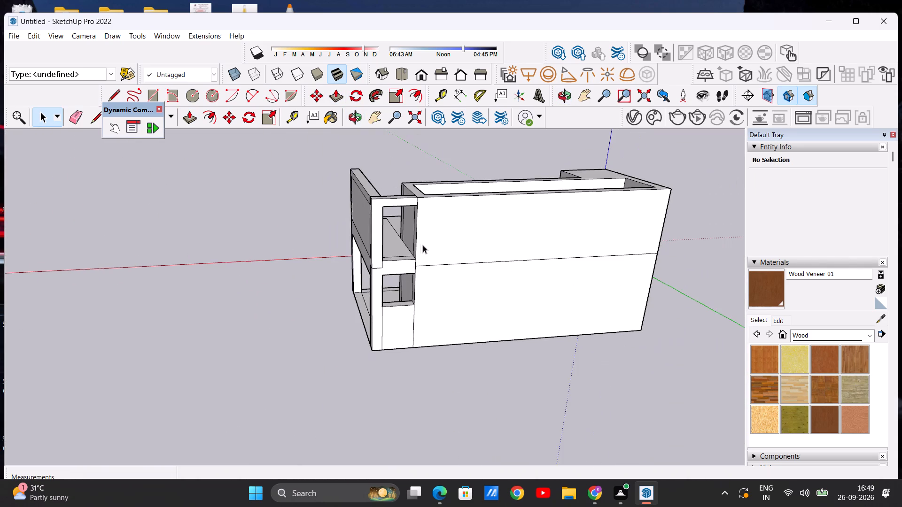
scroll(401, 245, up, 4)
middle_drag(404, 257, 362, 235)
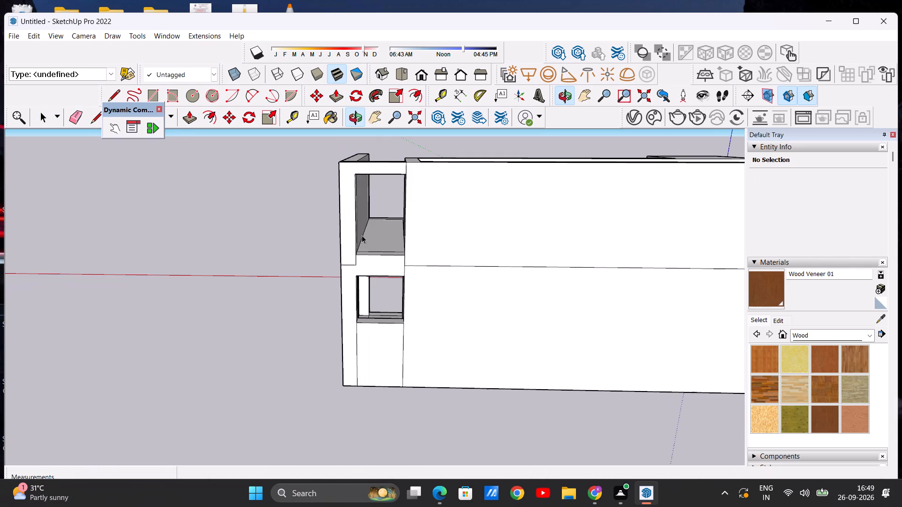
scroll(357, 233, down, 4)
scroll(355, 215, up, 8)
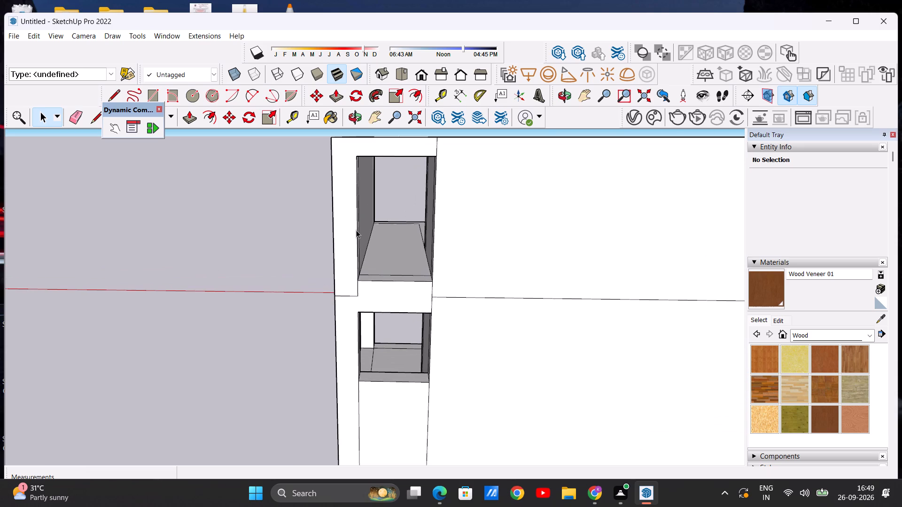
scroll(362, 227, down, 7)
middle_drag(356, 235, 553, 234)
middle_drag(341, 274, 528, 263)
middle_drag(267, 266, 499, 253)
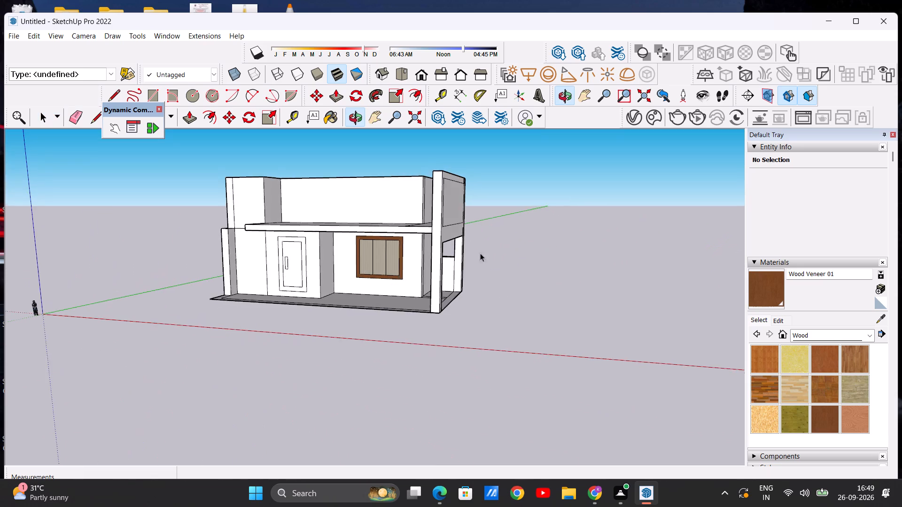
middle_drag(328, 255, 392, 265)
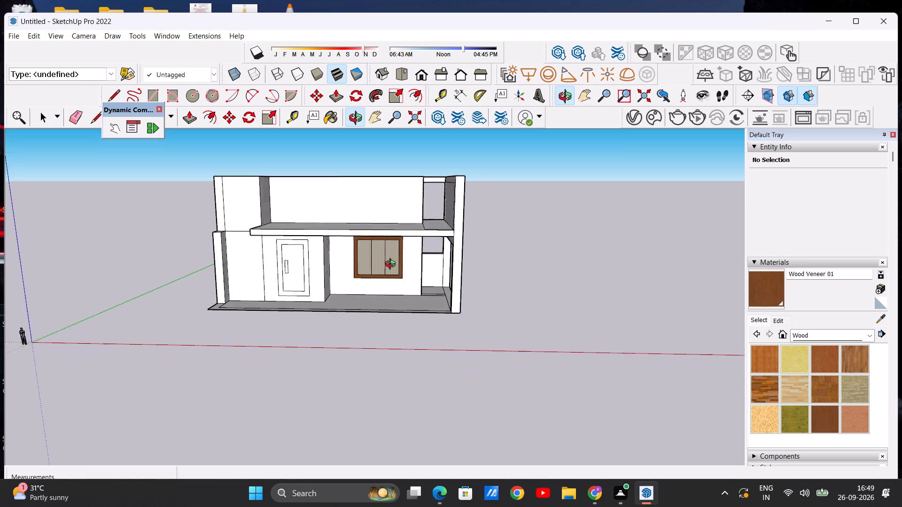
middle_drag(392, 265, 392, 260)
scroll(373, 205, up, 4)
scroll(363, 231, down, 4)
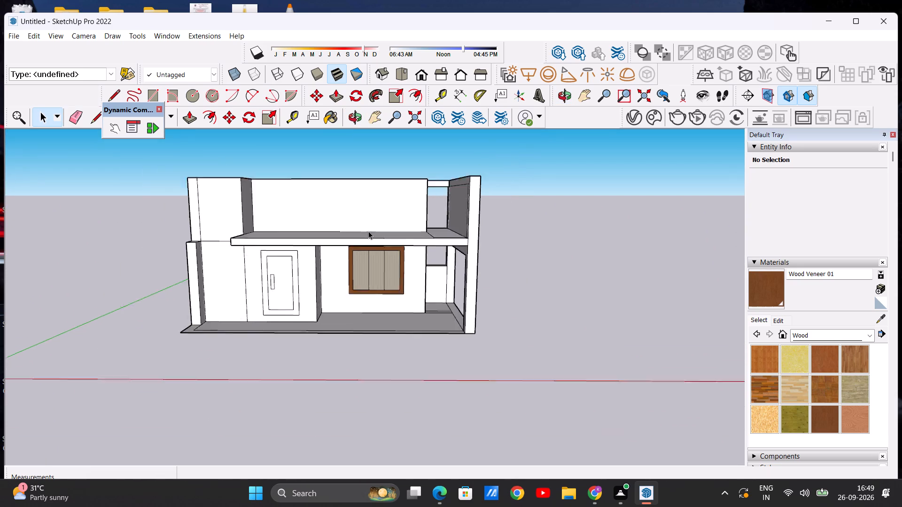
scroll(368, 231, down, 1)
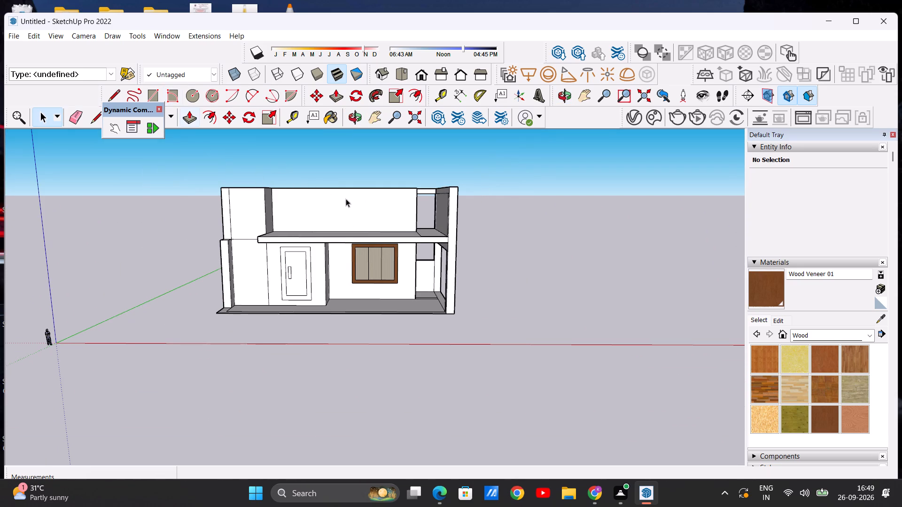
scroll(373, 210, down, 4)
scroll(384, 206, up, 7)
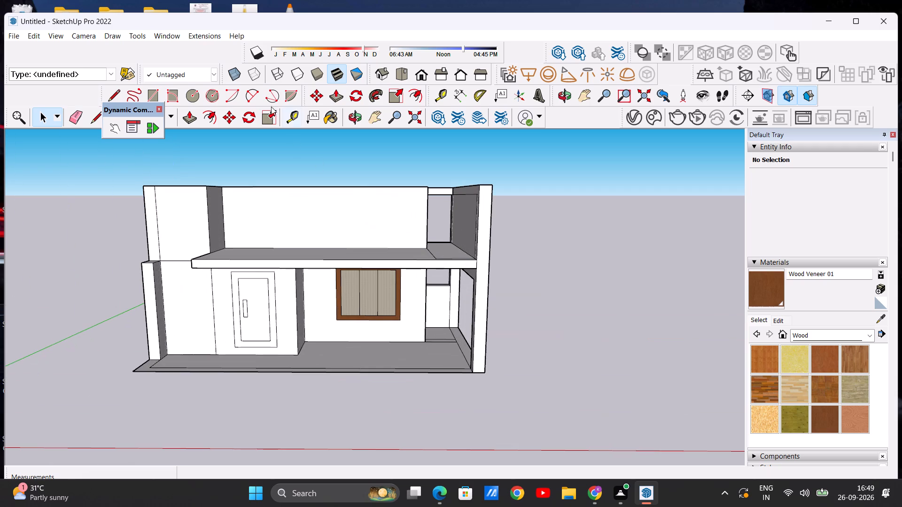
Draw a rectangle about 22' 3" by 19' 2" on the upper storey's front wall, with its base on the canopy slab.
click(156, 94)
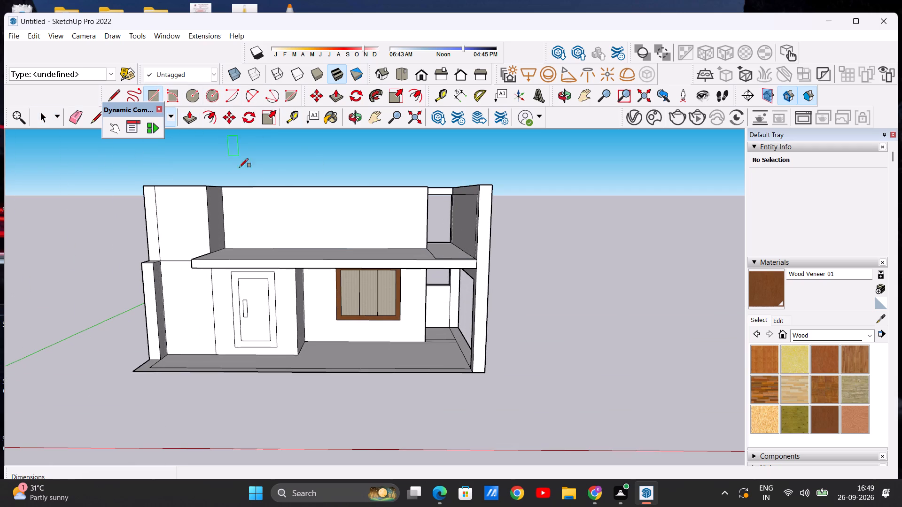
scroll(337, 223, down, 1)
scroll(321, 204, up, 5)
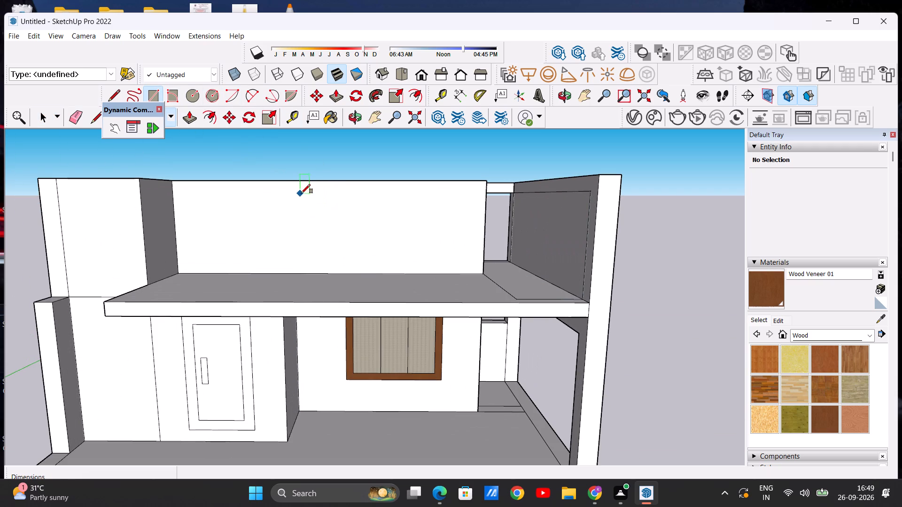
scroll(345, 223, down, 4)
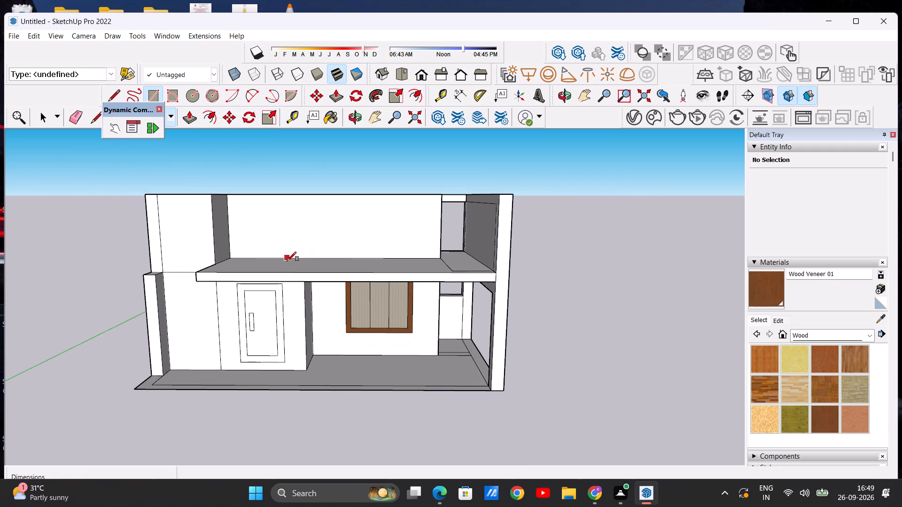
scroll(383, 244, down, 3)
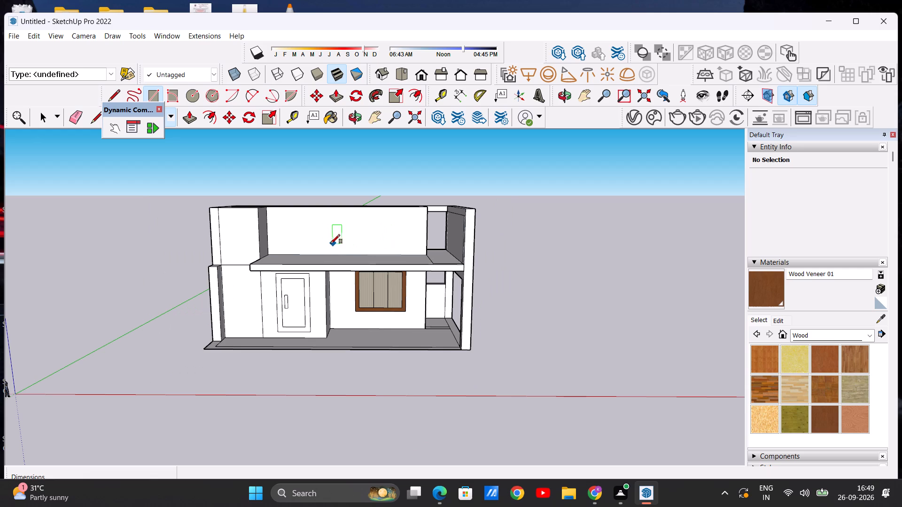
scroll(367, 223, up, 11)
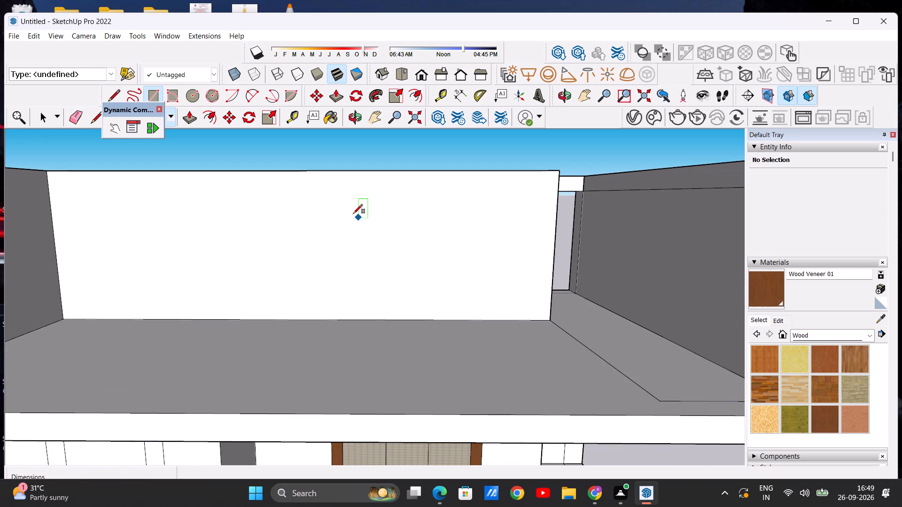
click(324, 191)
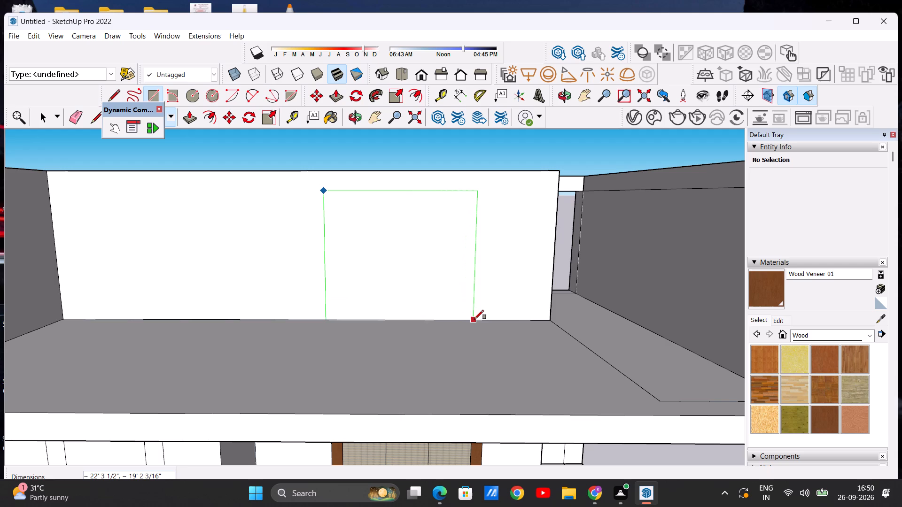
click(475, 319)
key(space)
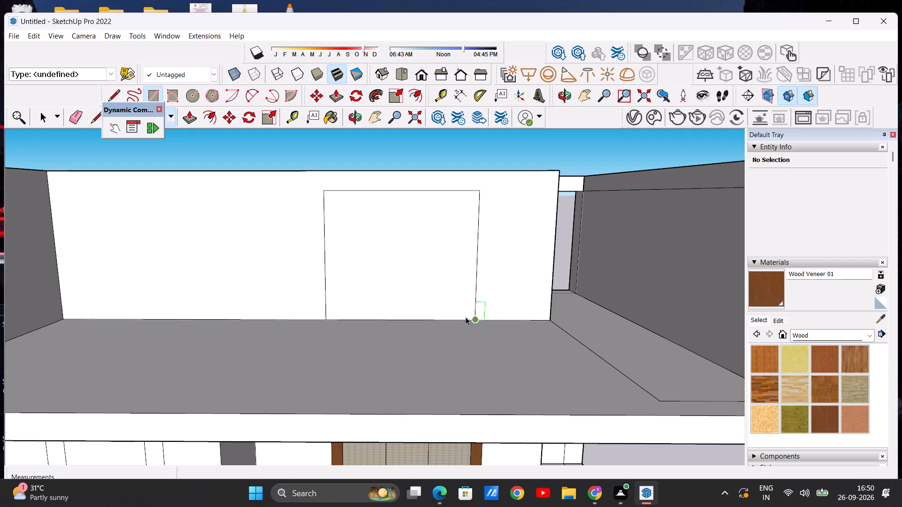
scroll(392, 256, down, 6)
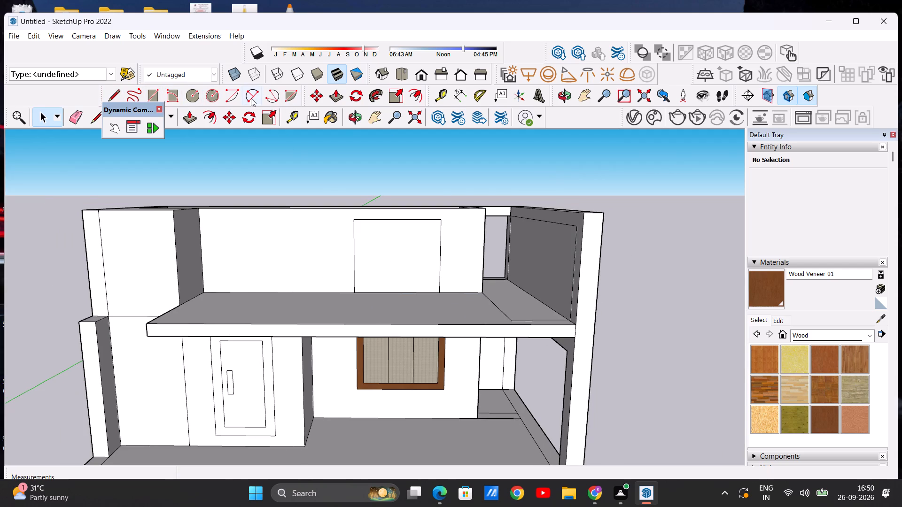
Offset the upper wall rectangle's edges inward by about 10 5/8" to form a frame border.
click(211, 111)
click(401, 230)
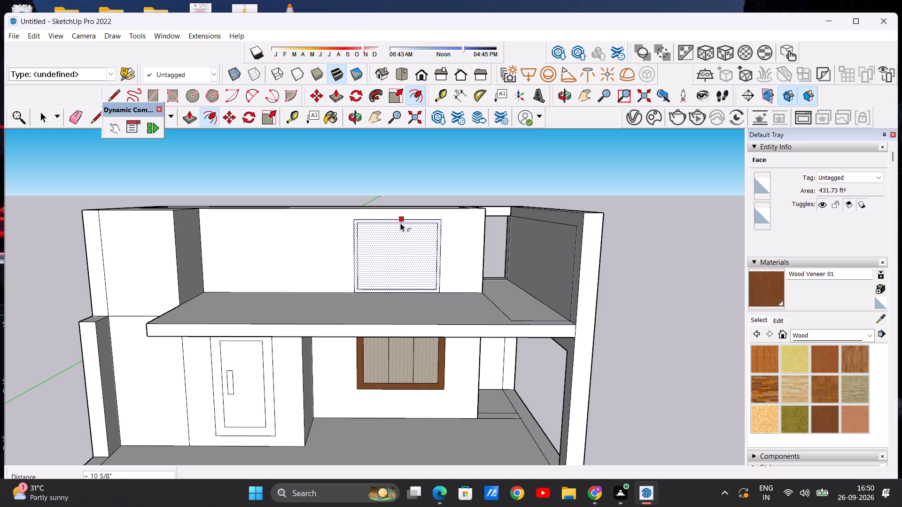
click(400, 223)
key(space)
scroll(400, 223, down, 3)
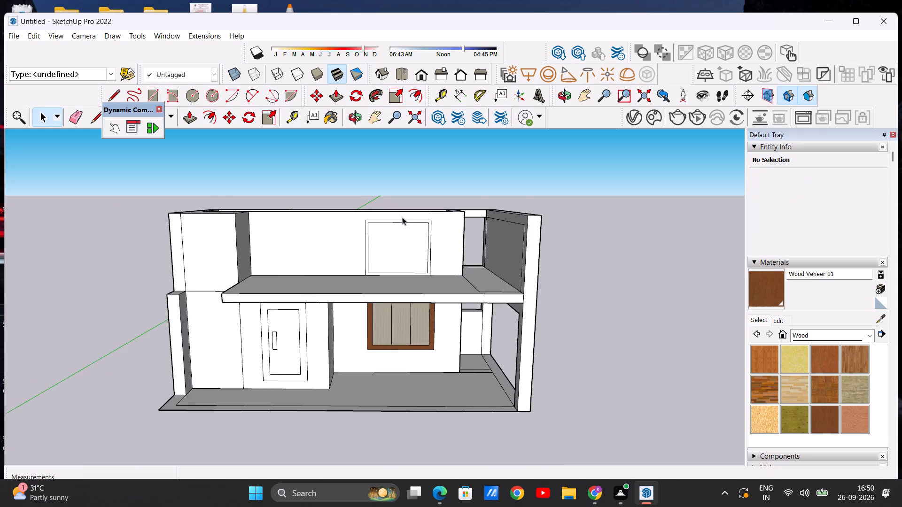
Draw two pairs of closely spaced vertical lines, each about 18' 3 9/16" long, from the inner frame's top edge to the outer rectangle's base.
scroll(392, 254, up, 6)
click(113, 94)
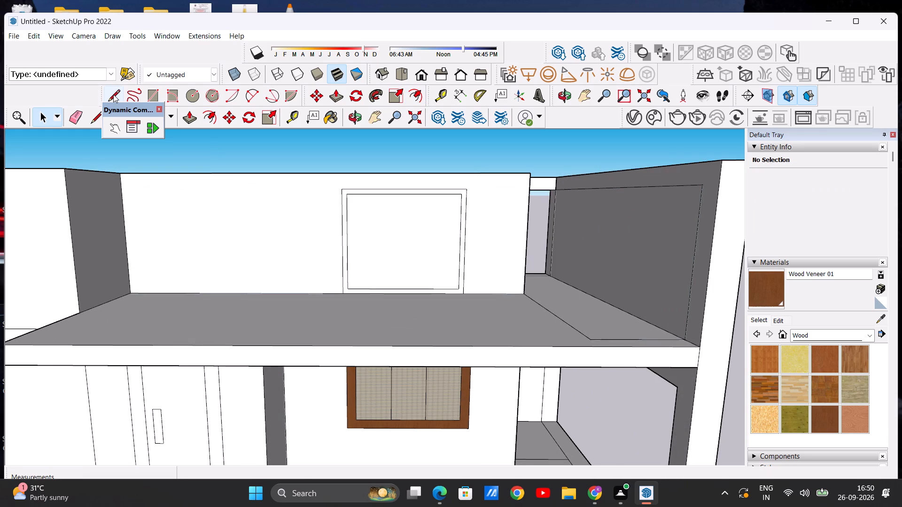
scroll(406, 274, down, 2)
scroll(403, 268, up, 7)
scroll(388, 228, down, 4)
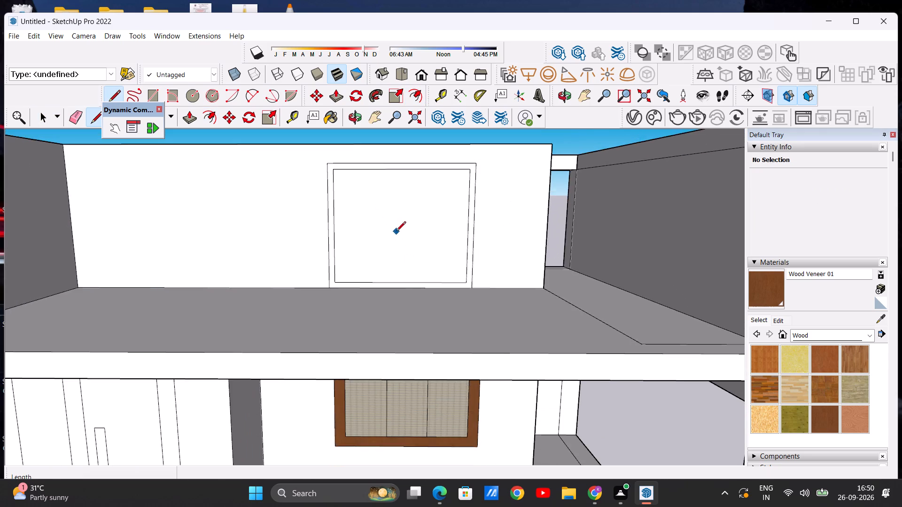
scroll(374, 170, up, 5)
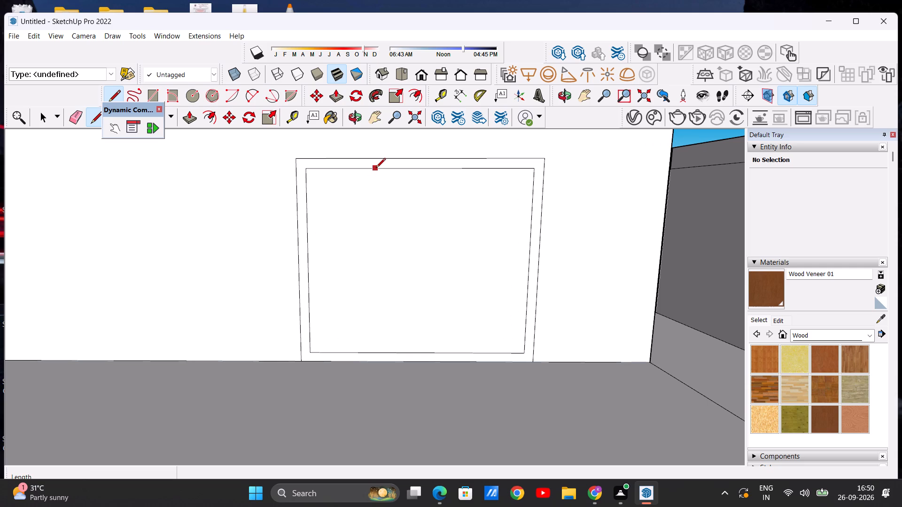
click(376, 169)
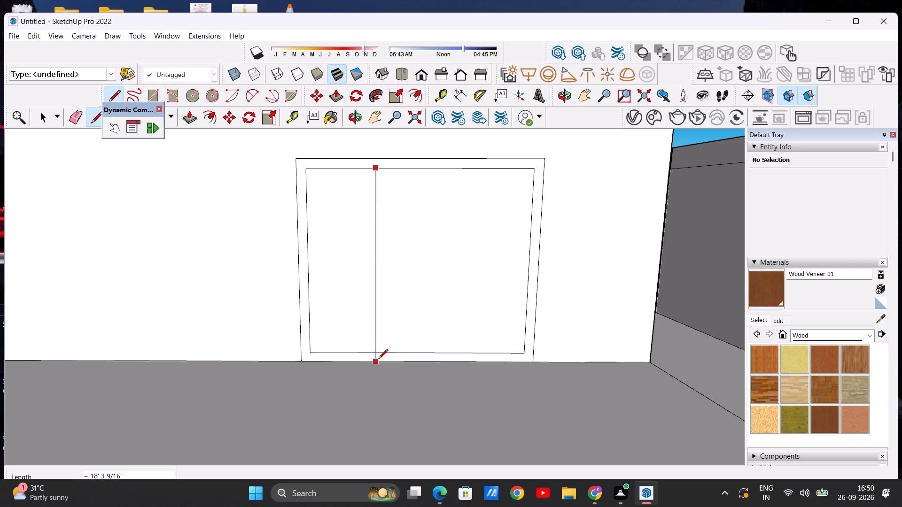
click(378, 360)
click(383, 168)
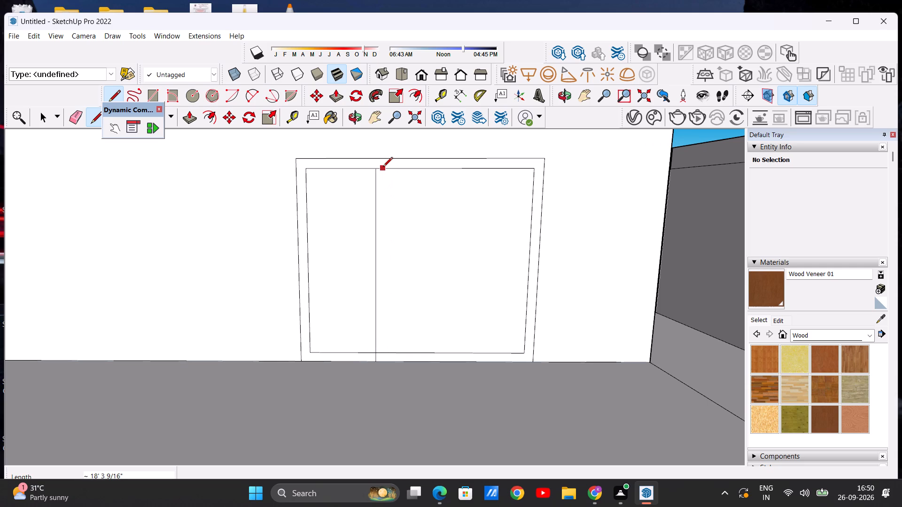
click(384, 360)
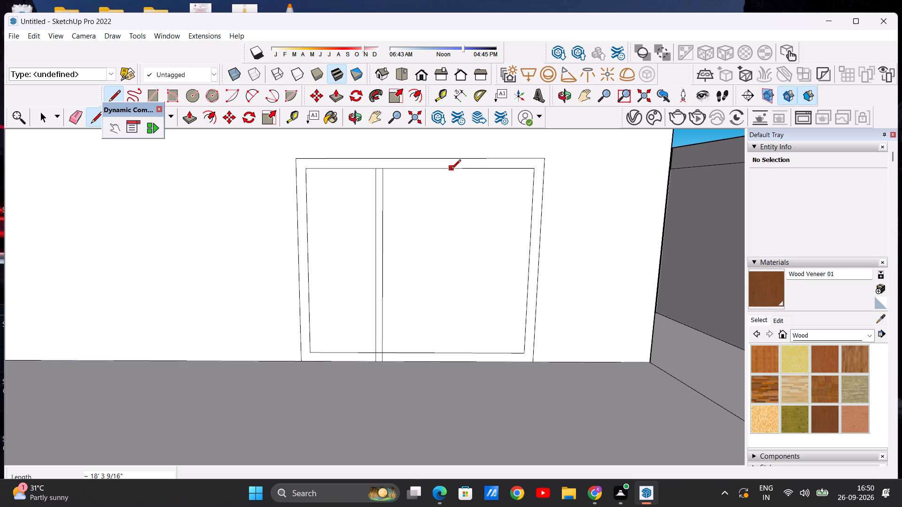
click(451, 170)
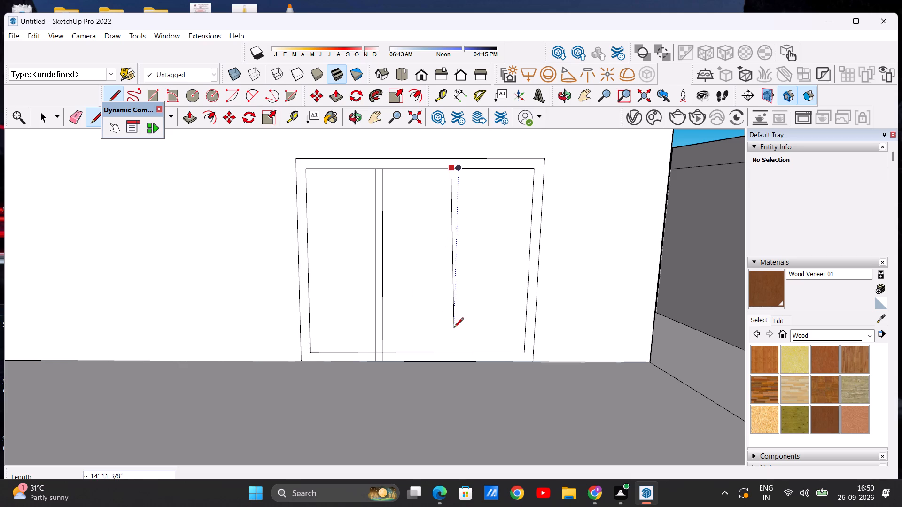
click(450, 360)
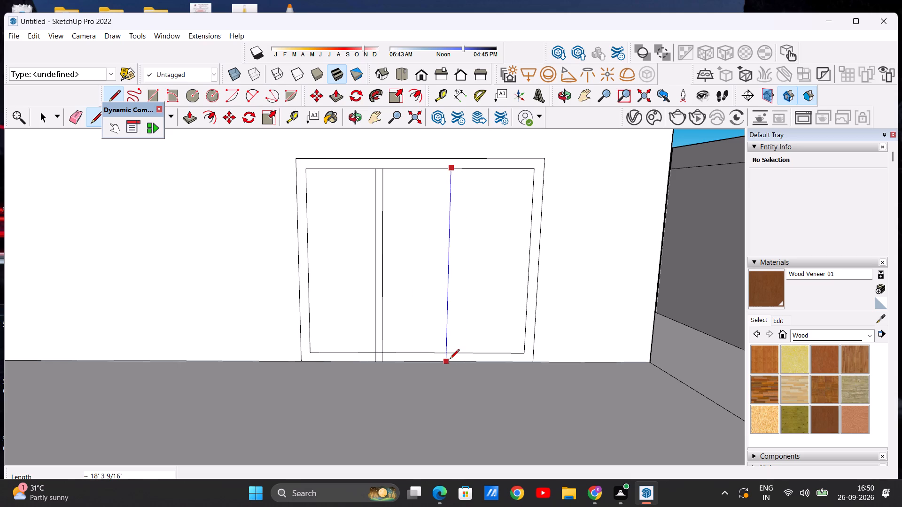
click(461, 171)
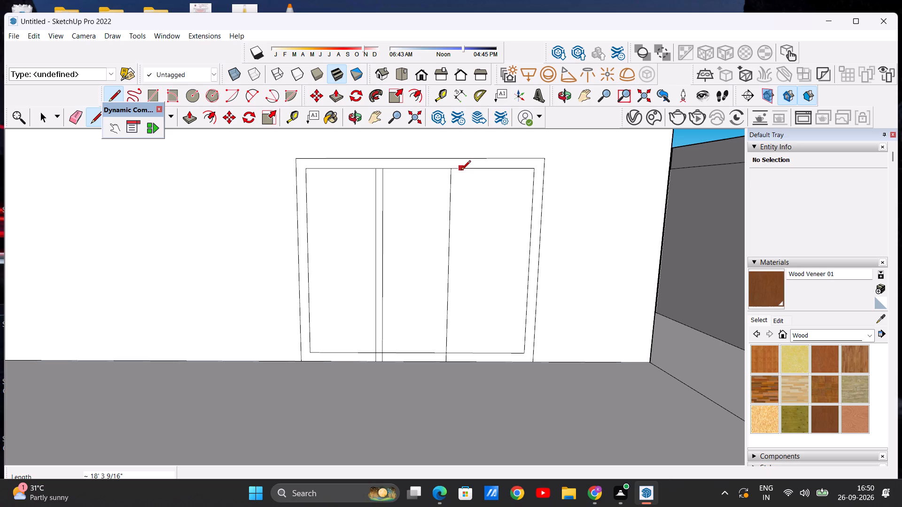
click(457, 361)
key(space)
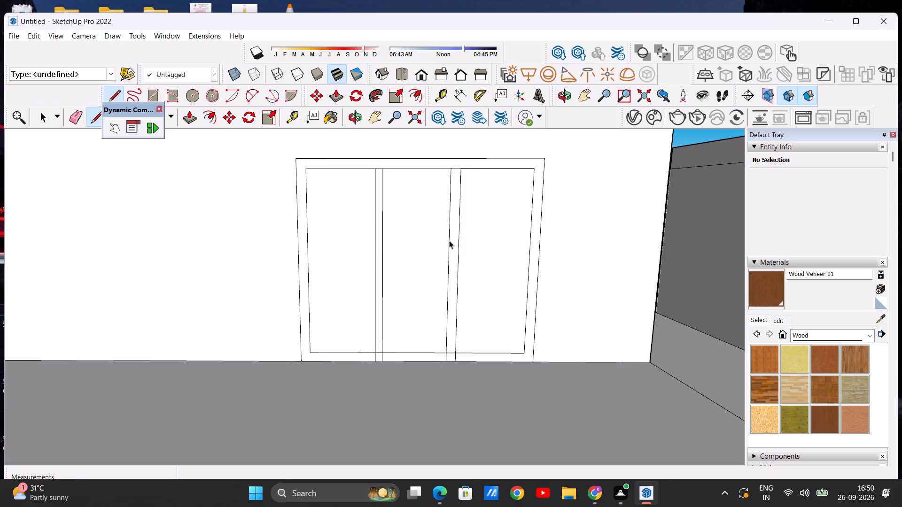
scroll(453, 235, down, 10)
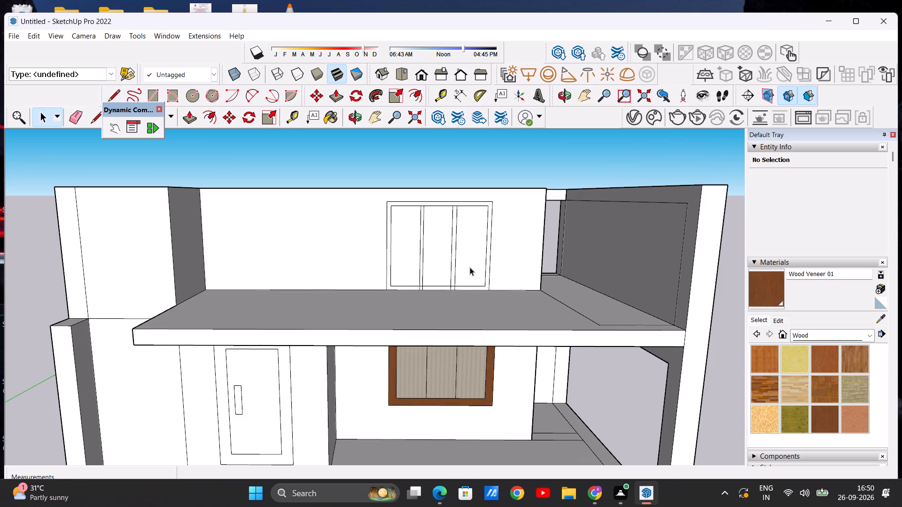
Paint the upper wall opening's border, including its bottom rail segments, and the two vertical mullions with Wood Bamboo.
scroll(474, 274, up, 2)
scroll(408, 265, down, 4)
scroll(475, 237, up, 5)
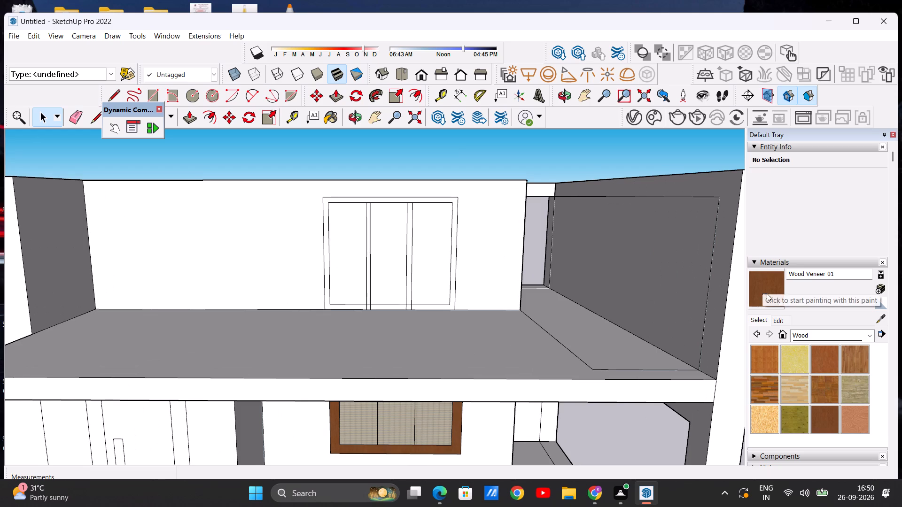
click(763, 357)
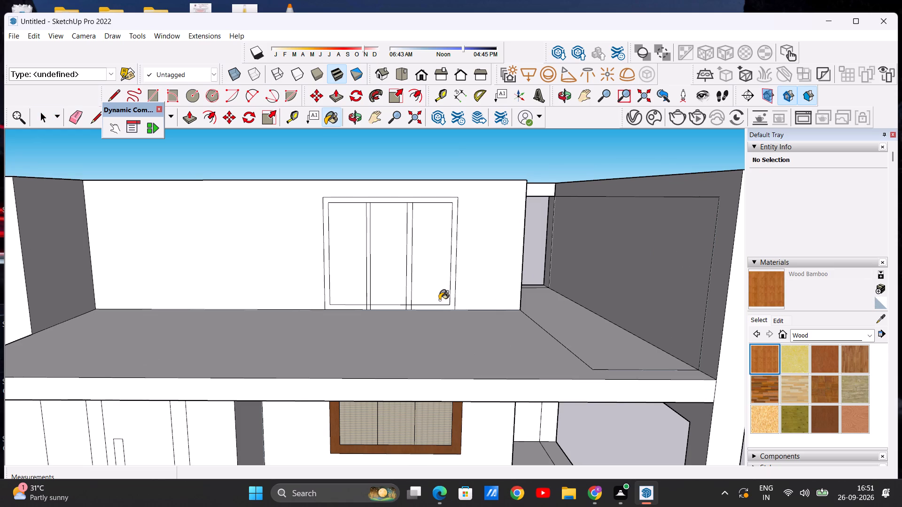
scroll(439, 300, up, 4)
click(460, 285)
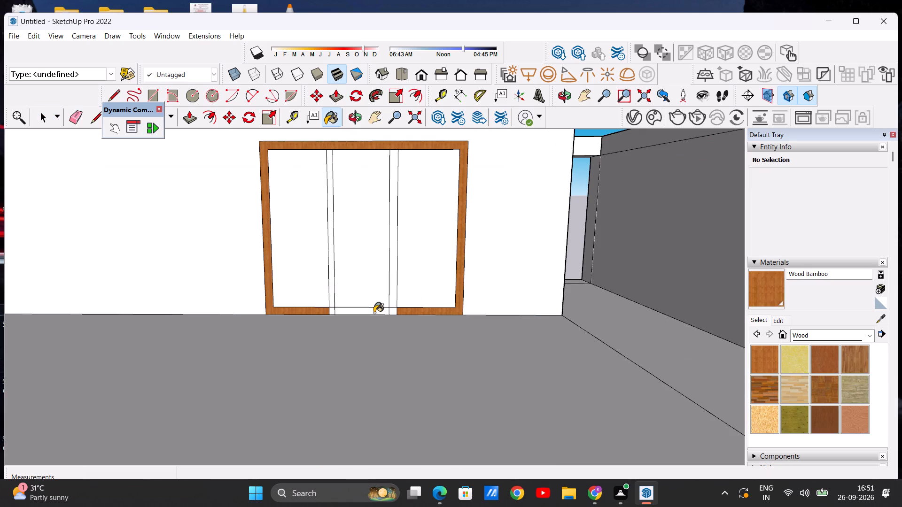
click(374, 313)
click(330, 314)
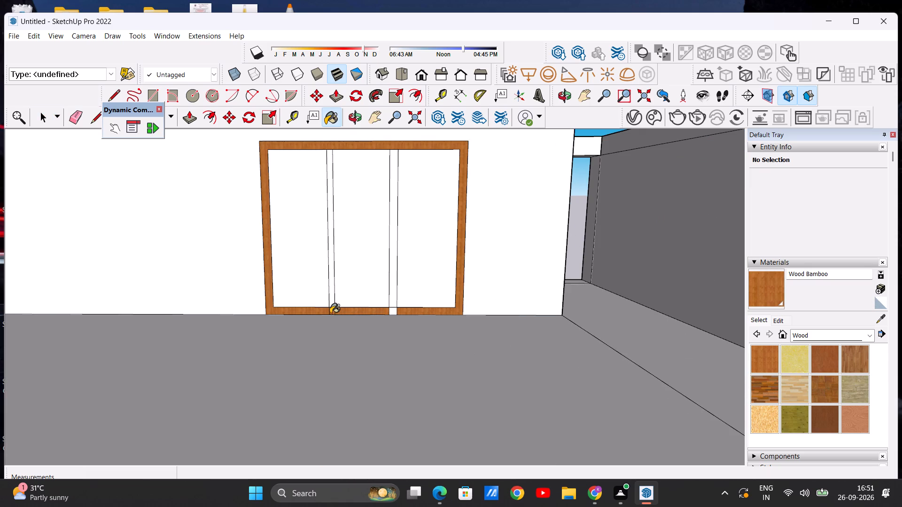
click(393, 314)
click(333, 265)
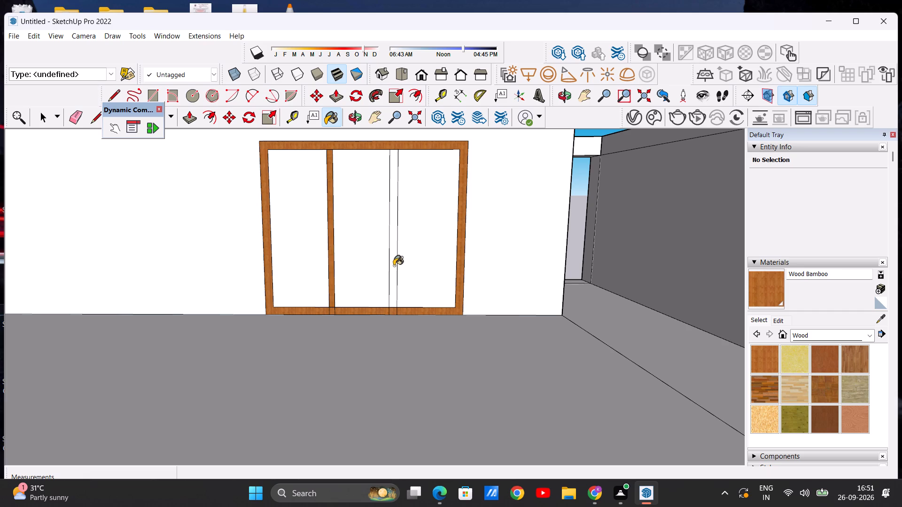
click(393, 267)
scroll(409, 274, down, 7)
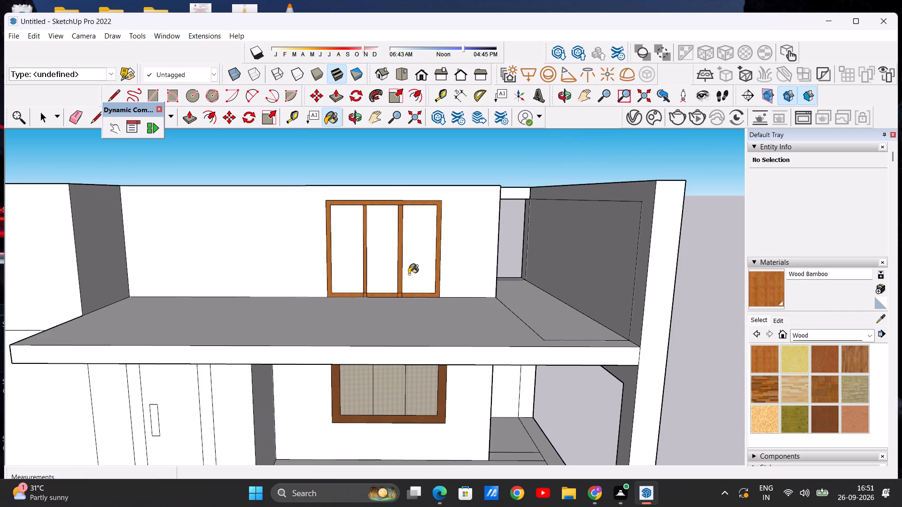
key(space)
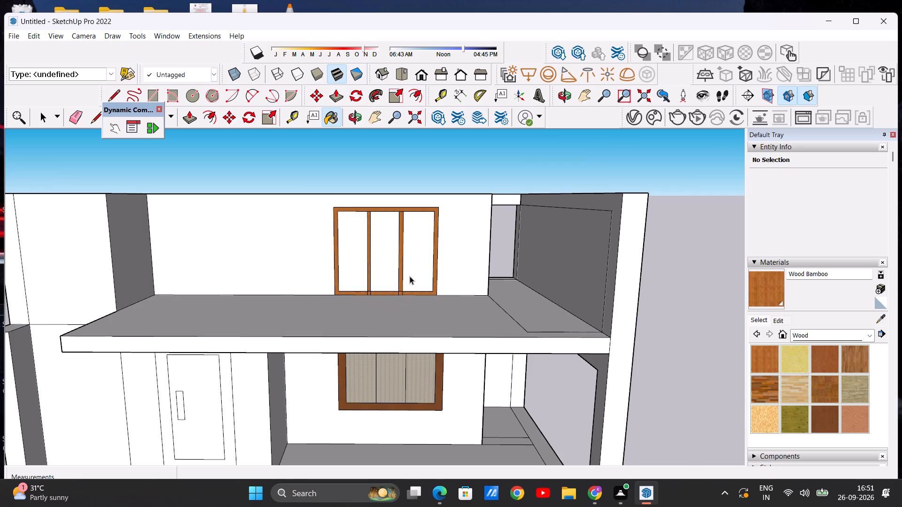
Switch the material library from Wood to the Glass and Mirrors collection.
click(872, 334)
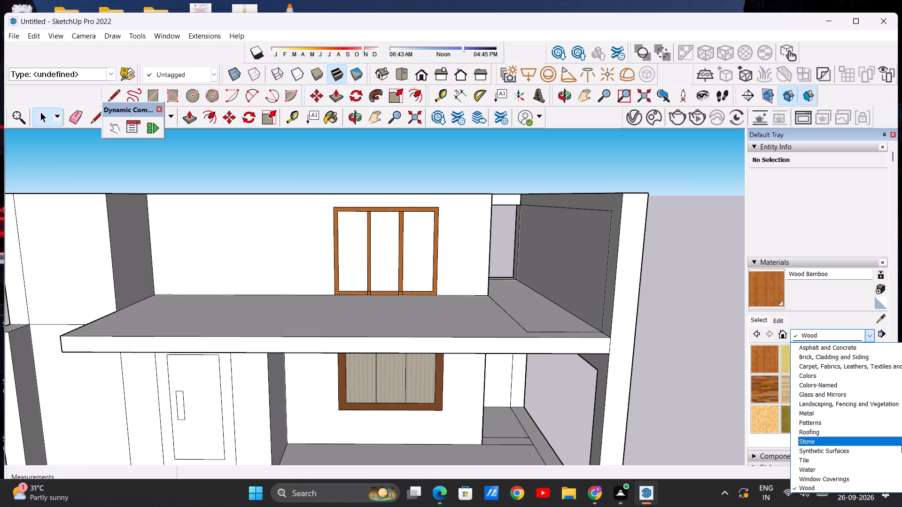
click(872, 386)
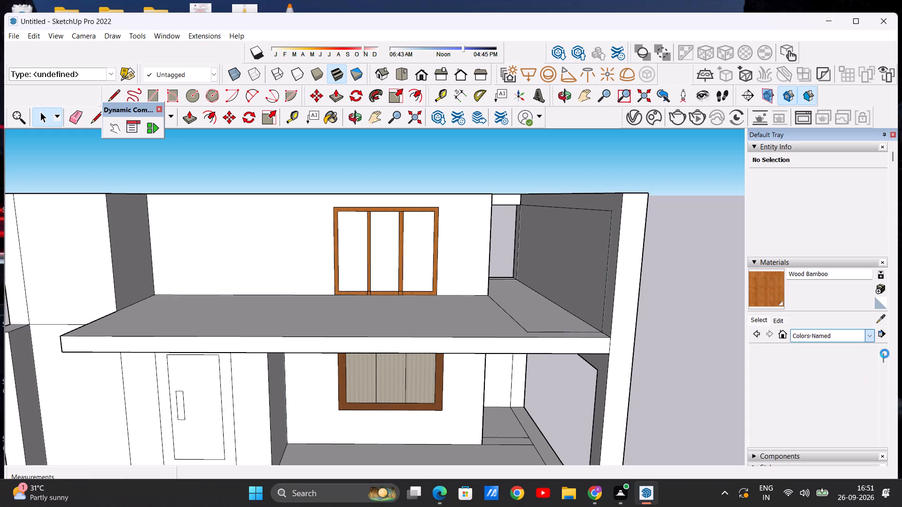
click(871, 343)
click(870, 340)
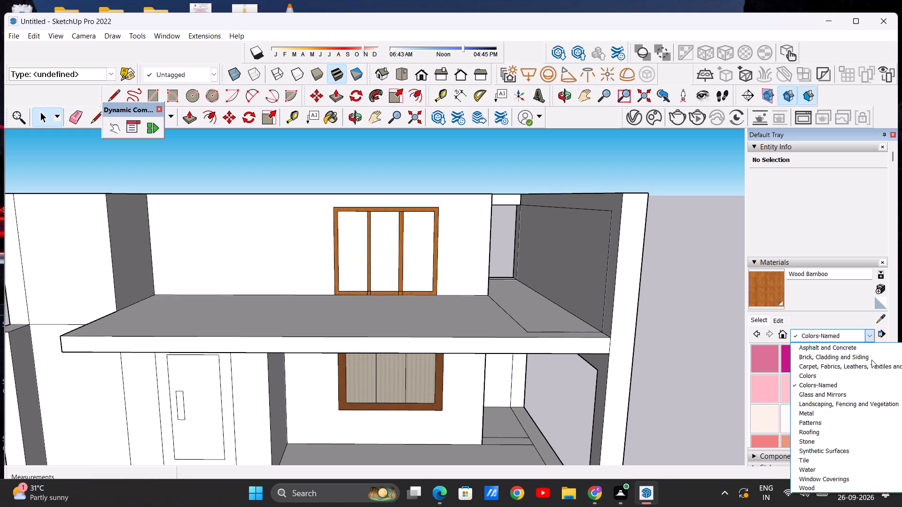
click(886, 397)
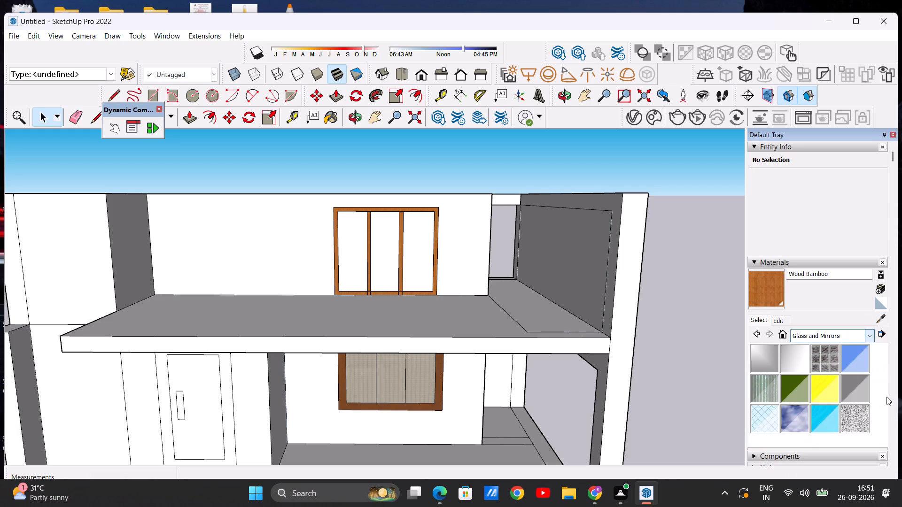
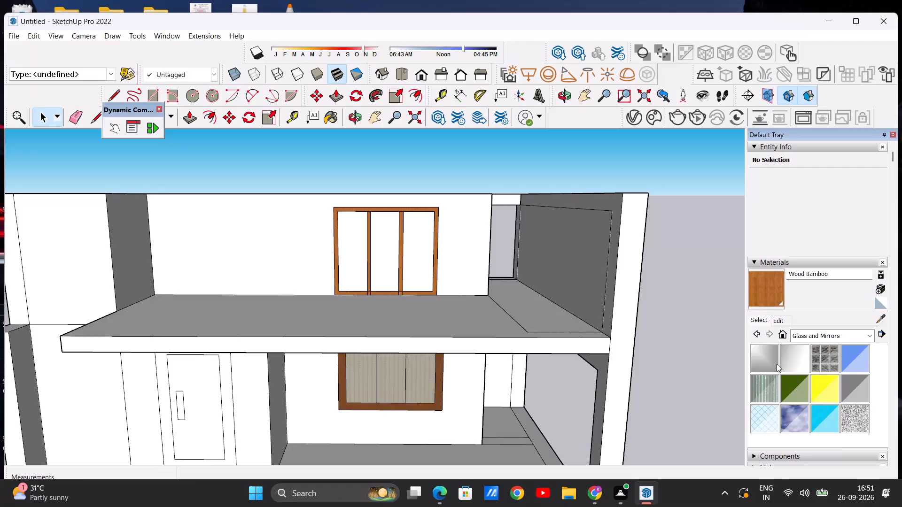
Paint the three panels of the upper wood-framed opening with Mirror 01 from the Glass and Mirrors collection.
click(760, 355)
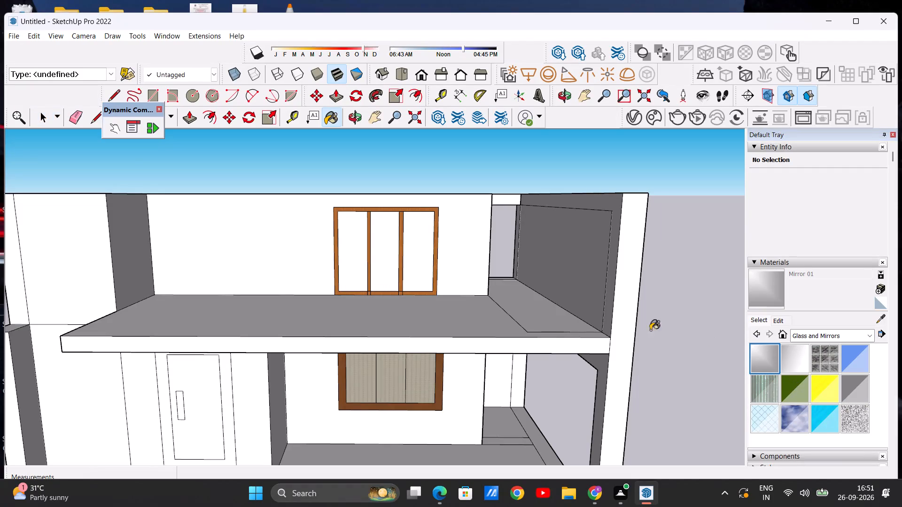
click(377, 252)
click(350, 258)
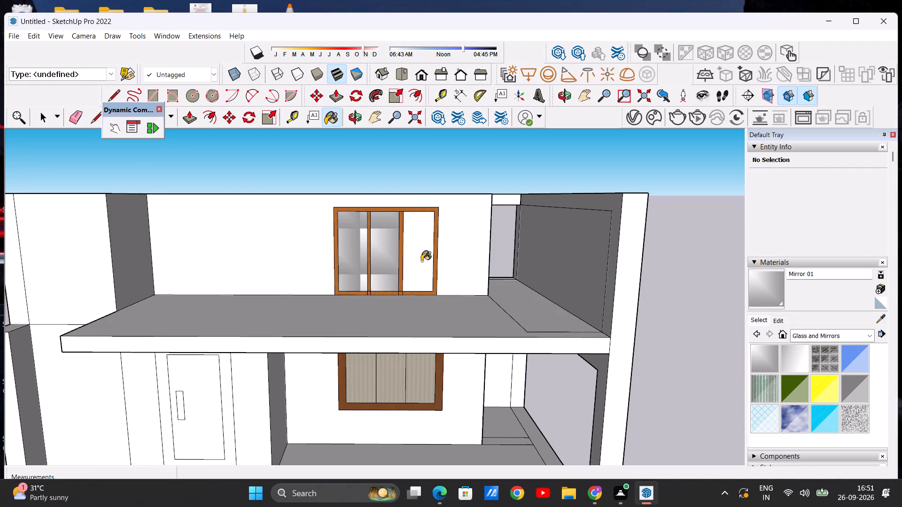
click(421, 261)
scroll(353, 275, down, 6)
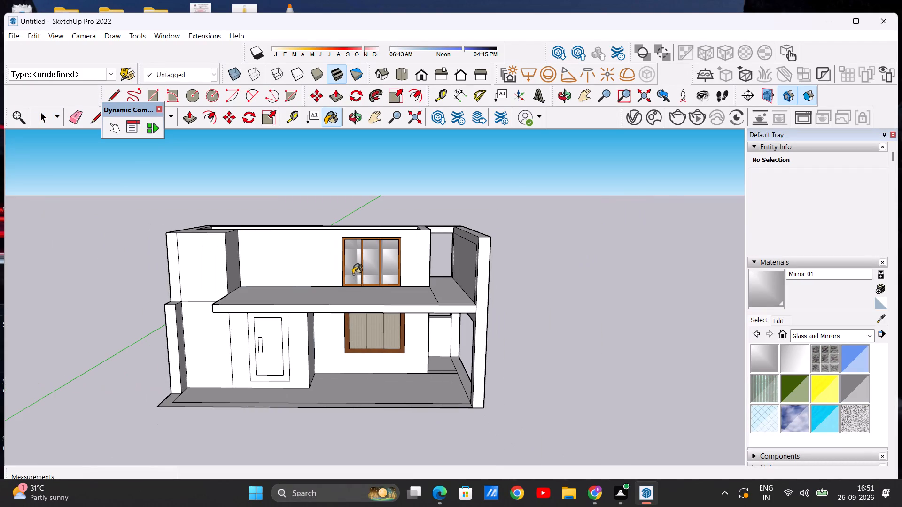
scroll(358, 258, up, 13)
scroll(361, 277, down, 12)
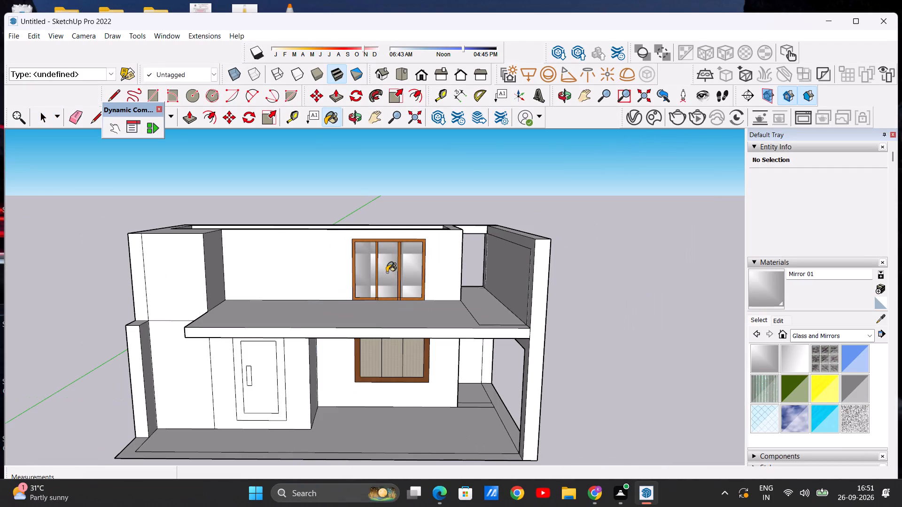
key(space)
Examine the whole building from the front, from above and from the door side.
scroll(387, 272, down, 6)
scroll(358, 272, up, 6)
scroll(365, 302, down, 2)
middle_drag(400, 300, 397, 292)
scroll(397, 292, down, 5)
scroll(307, 302, up, 4)
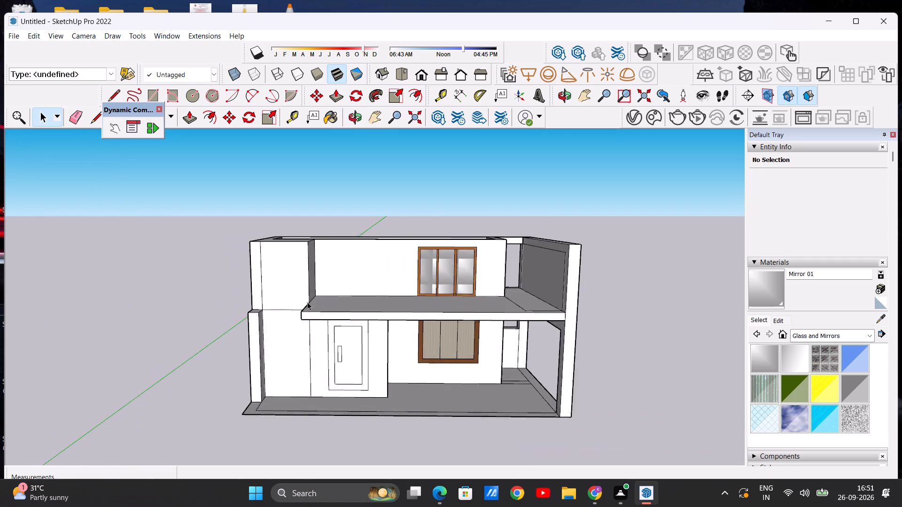
scroll(307, 302, up, 2)
scroll(310, 296, down, 4)
middle_drag(337, 309, 342, 384)
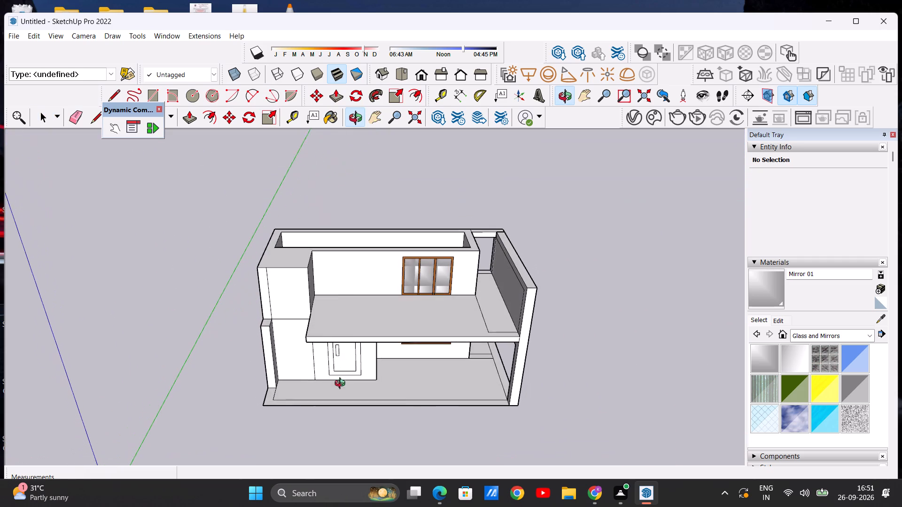
middle_drag(342, 384, 342, 385)
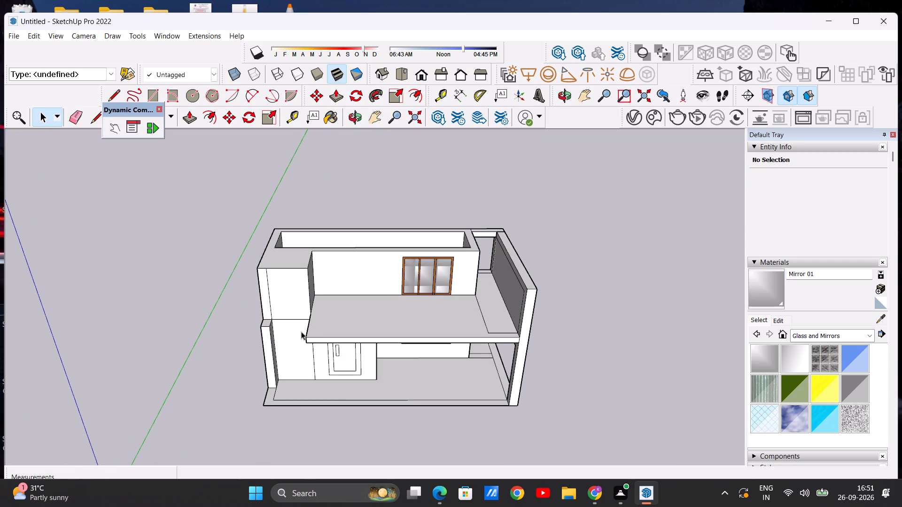
middle_drag(322, 338, 320, 260)
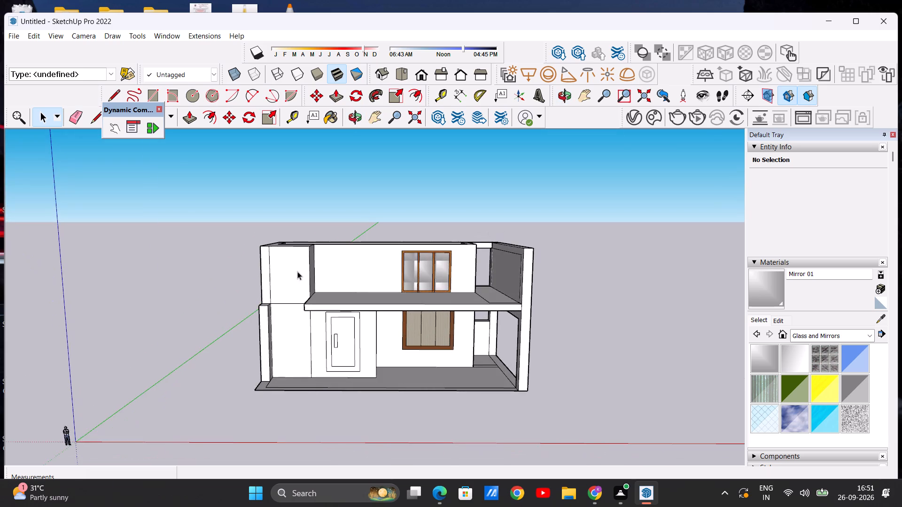
scroll(297, 274, down, 6)
scroll(297, 297, up, 5)
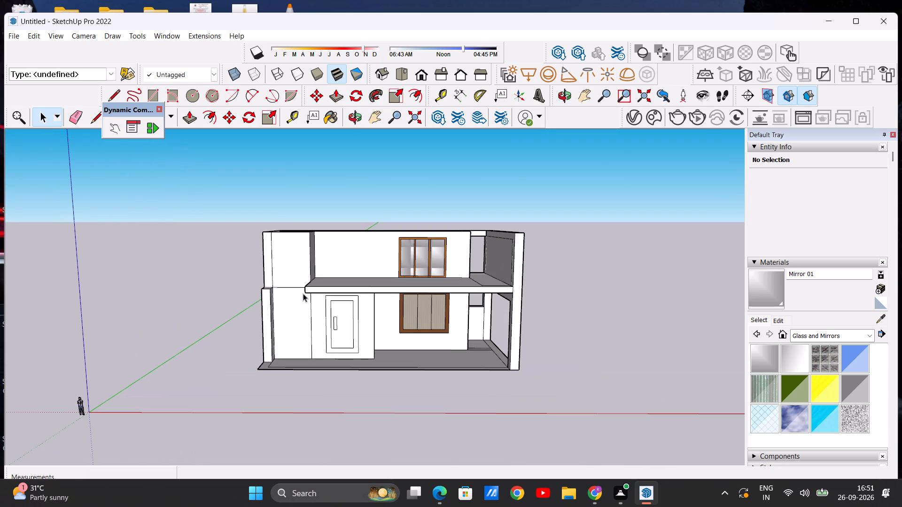
scroll(301, 295, down, 2)
middle_drag(288, 322, 417, 370)
middle_click(428, 372)
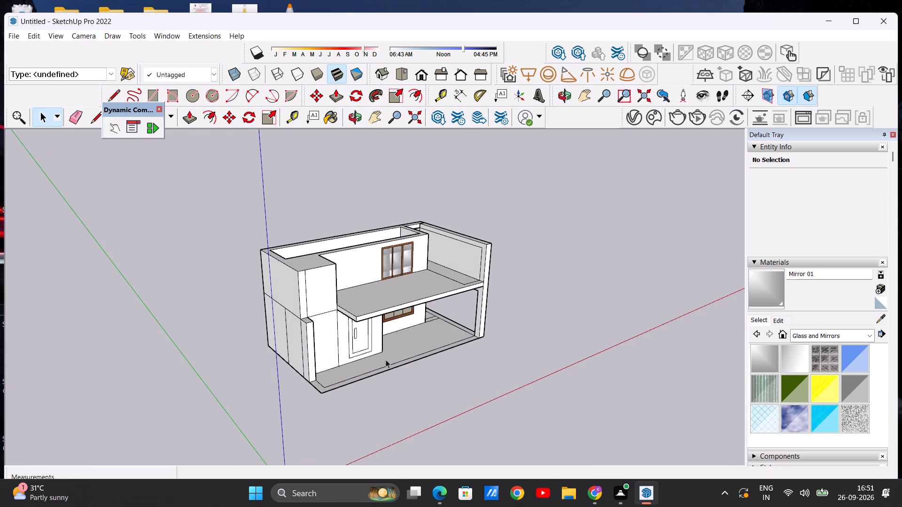
scroll(324, 315, up, 5)
scroll(324, 315, down, 4)
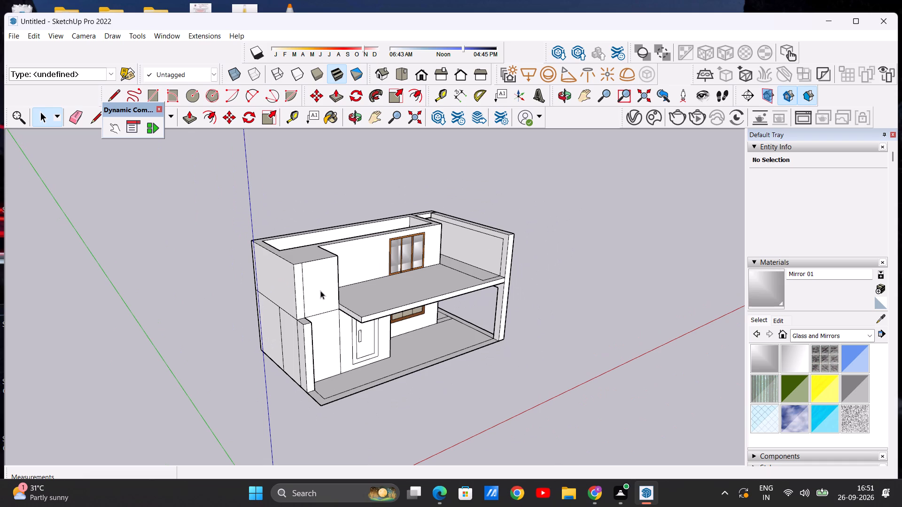
middle_drag(365, 294, 291, 285)
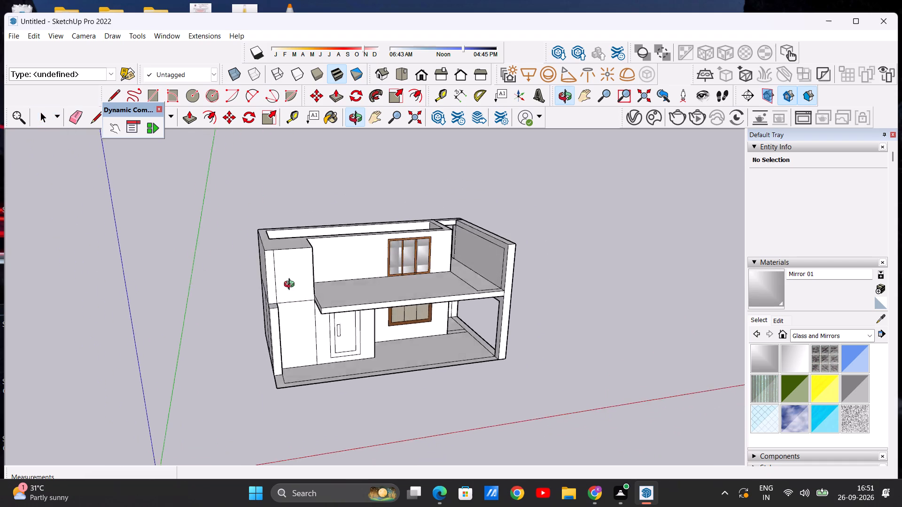
middle_drag(291, 285, 245, 300)
scroll(321, 298, up, 5)
scroll(306, 299, down, 3)
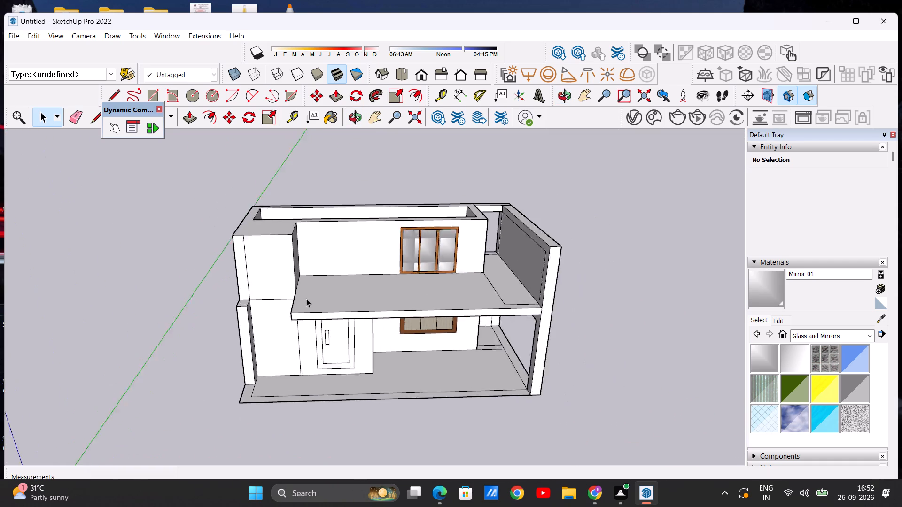
scroll(306, 299, down, 2)
middle_drag(335, 319, 330, 402)
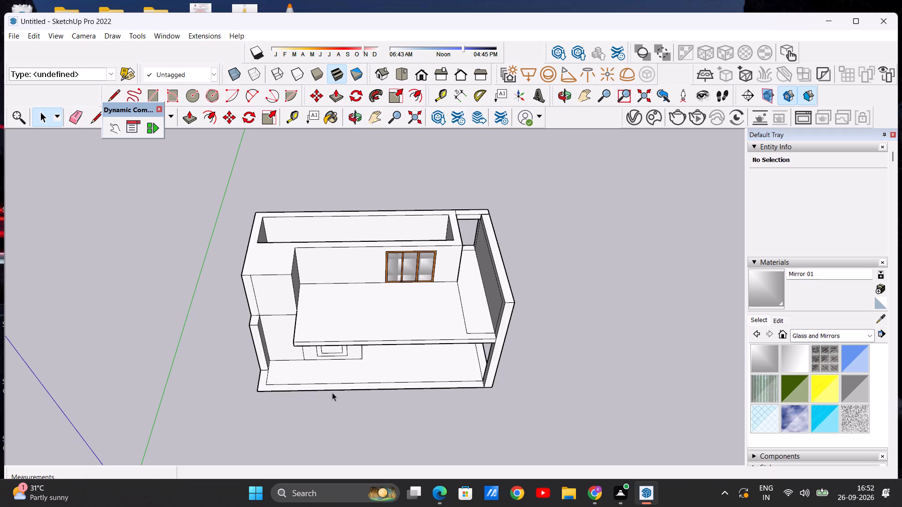
scroll(322, 355, up, 16)
scroll(305, 339, down, 15)
scroll(439, 307, up, 2)
scroll(436, 306, down, 3)
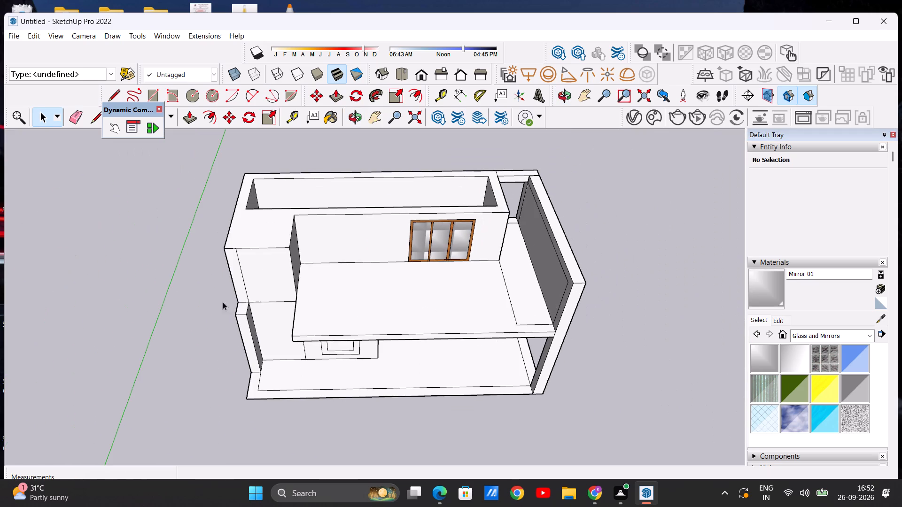
Draw a line about 73' 9 5/8" long on the canopy slab's top, parallel to its front edge, from the inner strip's corner to the opposite side edge.
click(117, 92)
scroll(461, 317, up, 5)
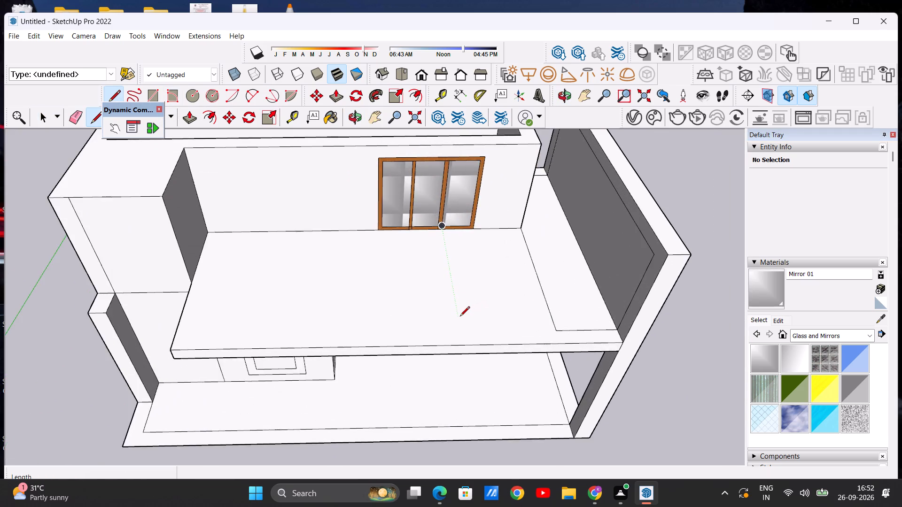
scroll(457, 317, down, 8)
middle_drag(461, 310, 442, 386)
scroll(435, 349, up, 7)
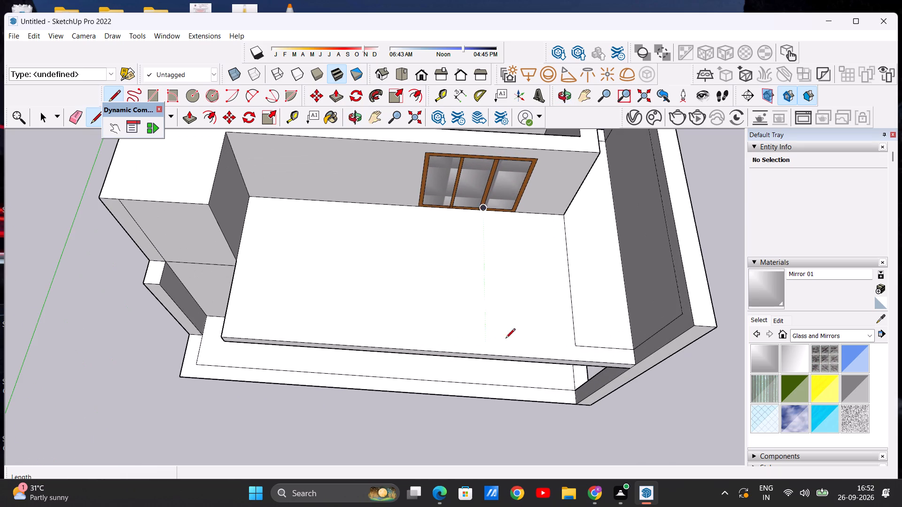
click(575, 346)
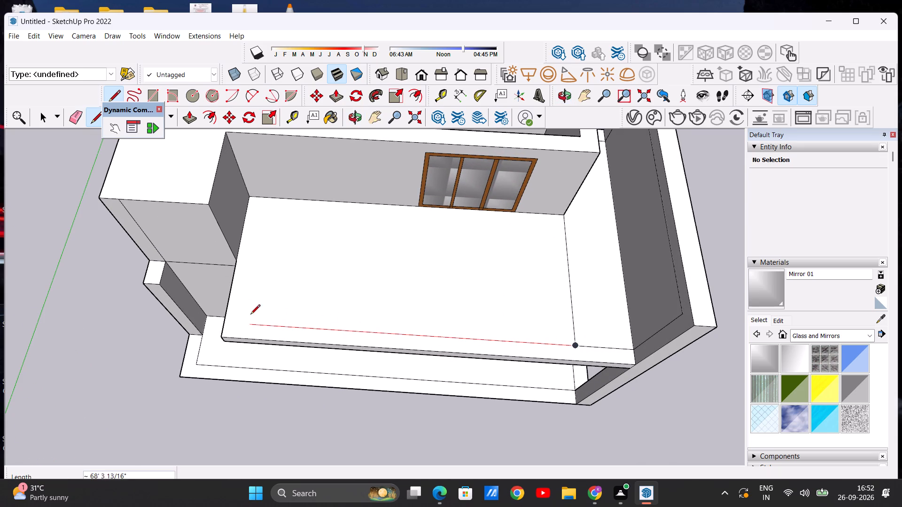
click(224, 317)
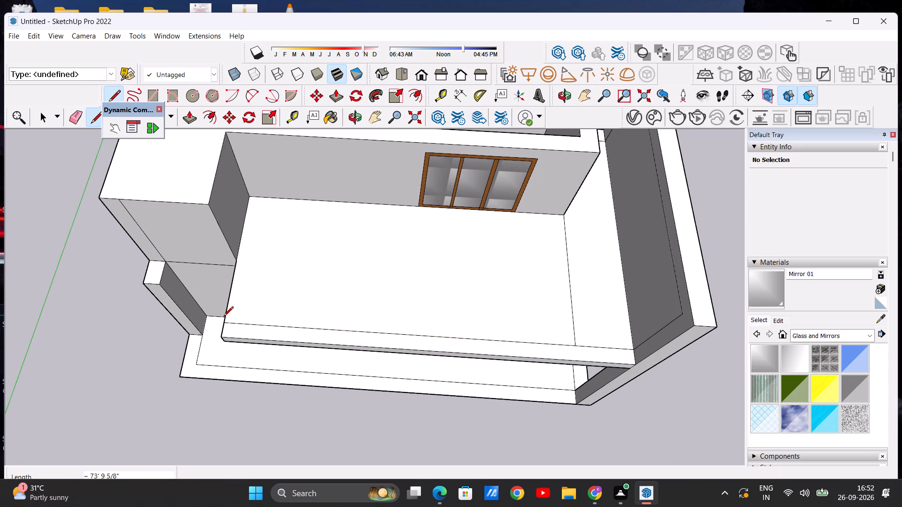
key(space)
scroll(352, 302, down, 3)
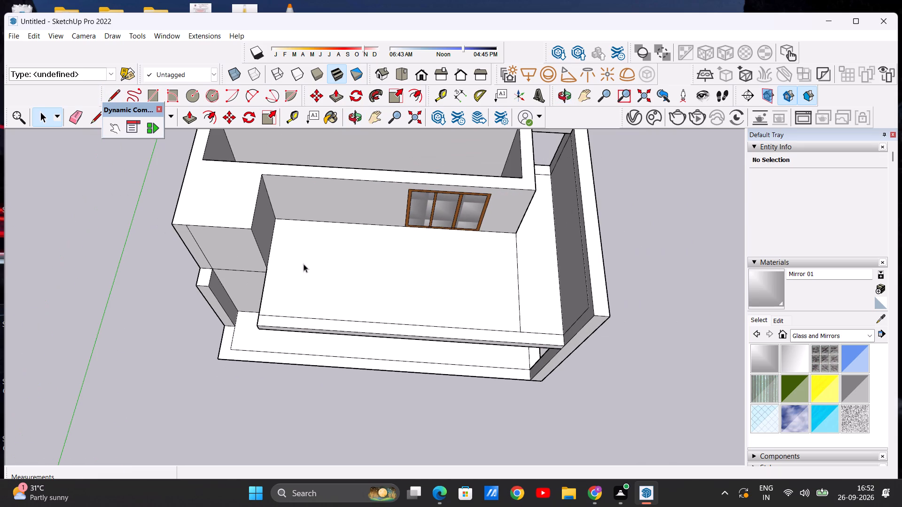
Draw a line about 32' 2 1/4" long across the slab's top near the projecting block, from the wall base to the front border line.
click(114, 94)
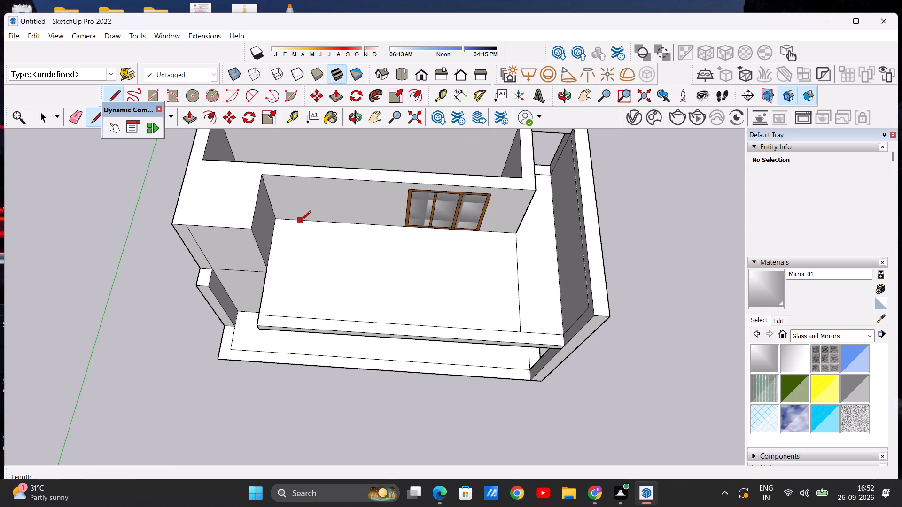
click(297, 220)
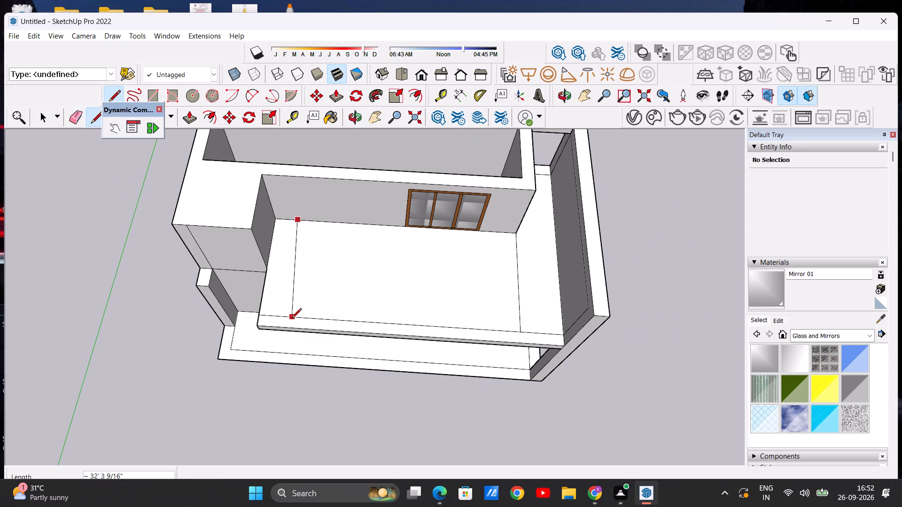
scroll(294, 323, up, 5)
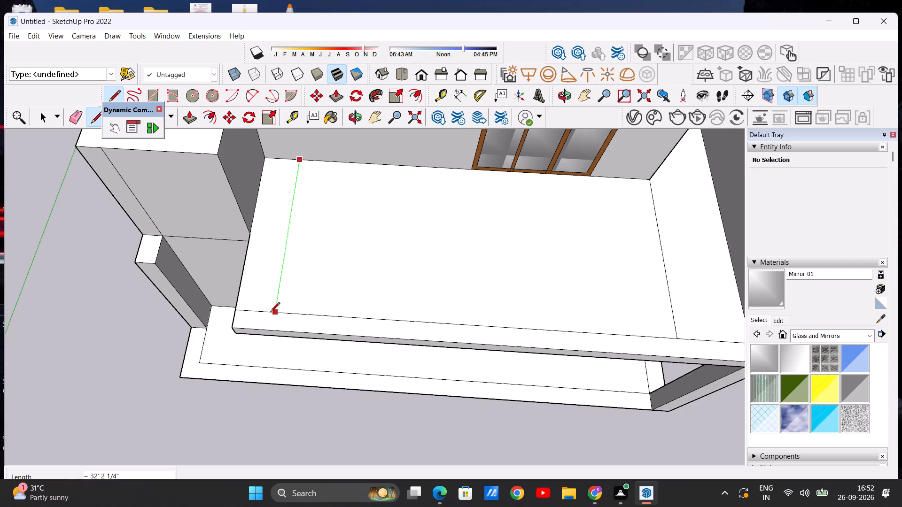
click(272, 313)
key(space)
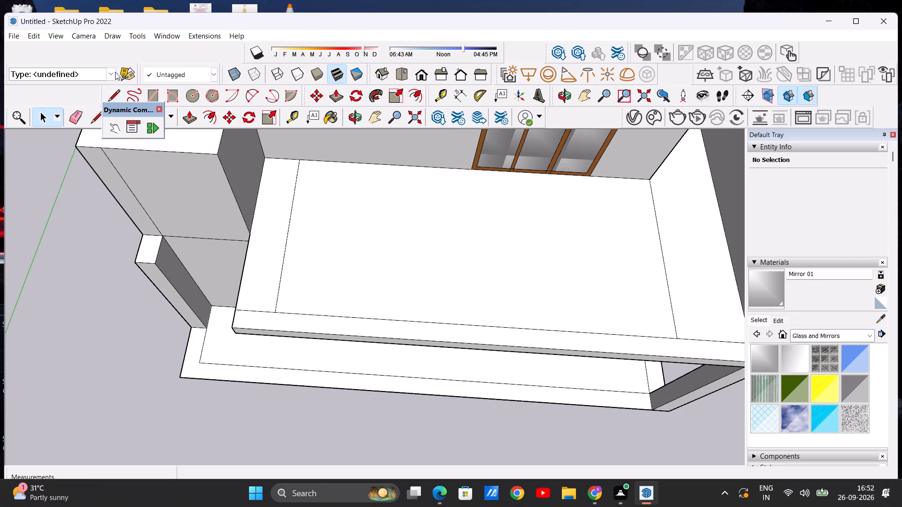
Erase the short piece of front border line between the new cross line and the slab's side edge.
click(78, 113)
drag(251, 299, 264, 318)
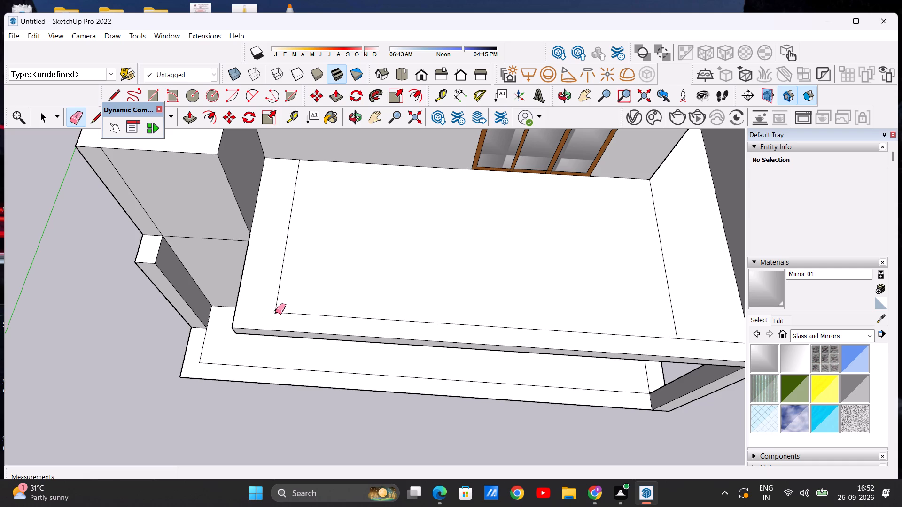
scroll(261, 250, down, 4)
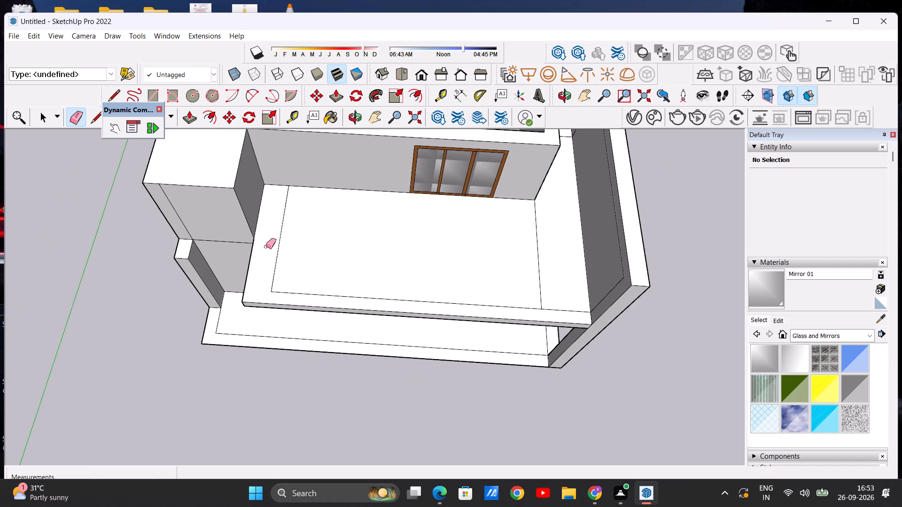
key(space)
Examine the canopy slab and its border lines from above and from the front of the building.
scroll(278, 263, down, 5)
scroll(261, 232, up, 2)
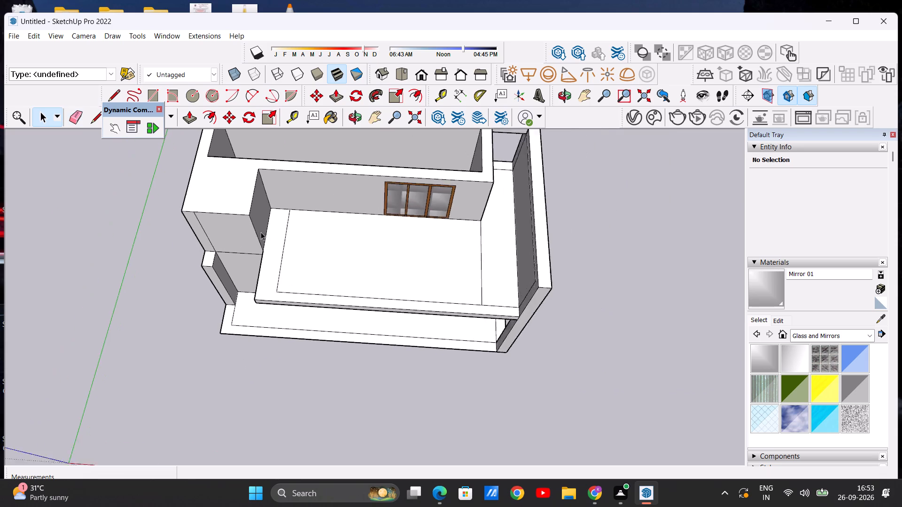
scroll(261, 232, up, 3)
scroll(261, 232, down, 4)
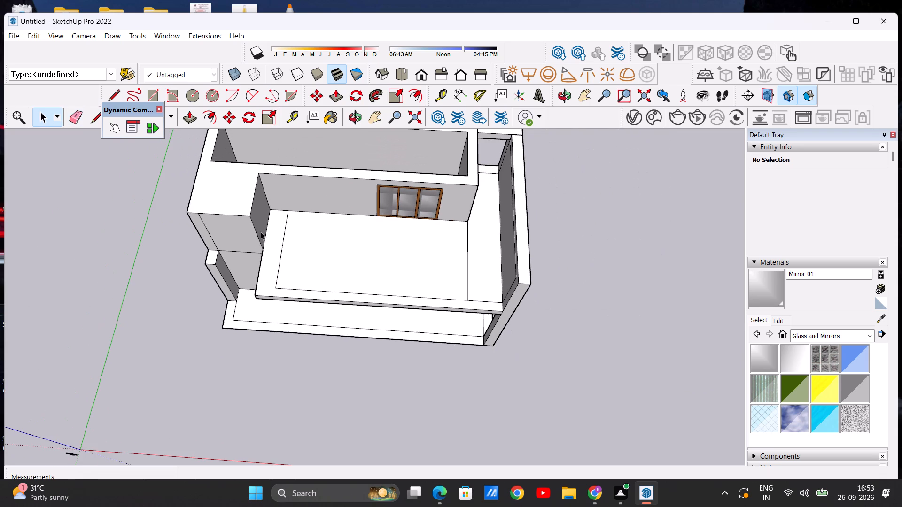
scroll(270, 232, down, 5)
middle_drag(310, 286, 359, 199)
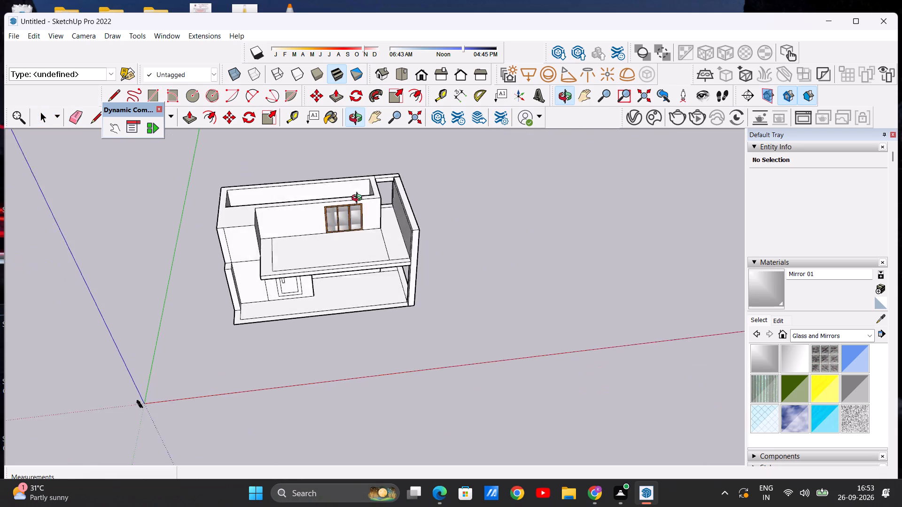
middle_drag(359, 199, 334, 144)
middle_drag(327, 257, 326, 224)
scroll(315, 222, up, 5)
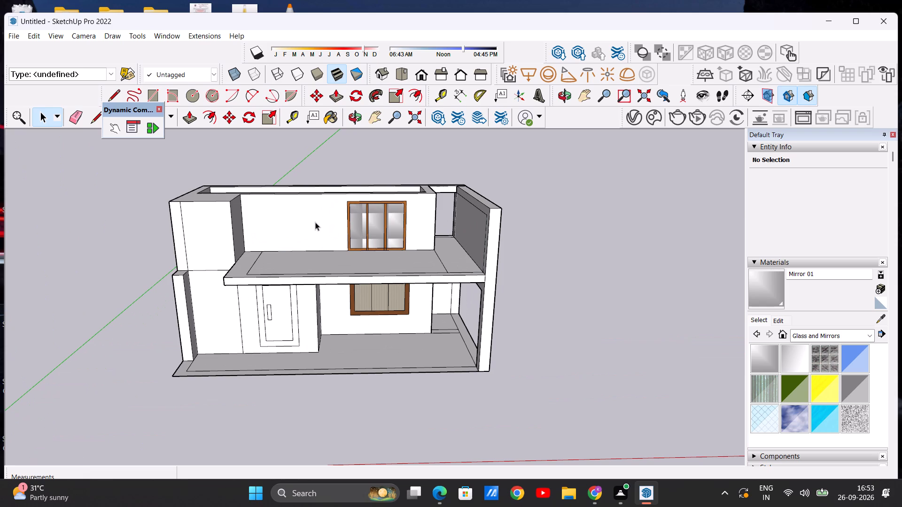
scroll(315, 222, down, 1)
scroll(315, 214, up, 2)
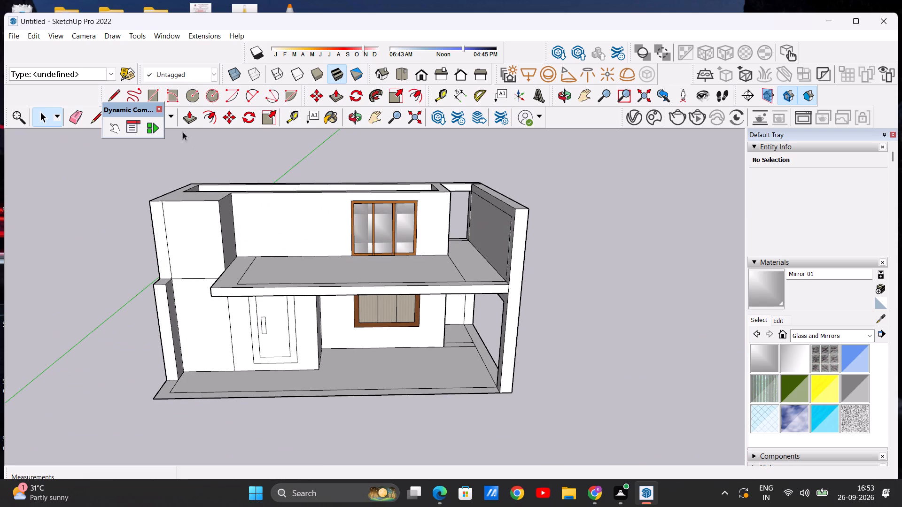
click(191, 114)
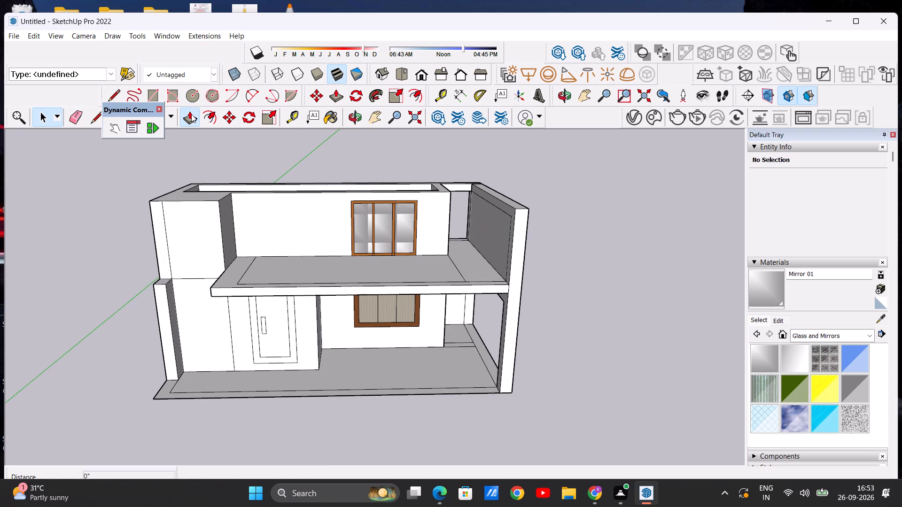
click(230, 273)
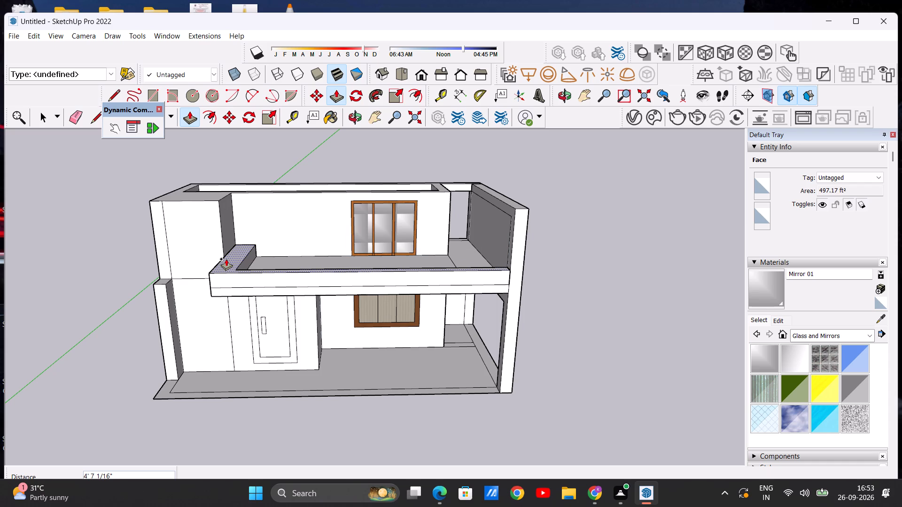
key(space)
Draw a line about 6' 9 1/2" long on the canopy slab's top, from the inner border lines' corner to the slab's side edge.
scroll(264, 265, down, 4)
middle_drag(259, 286, 197, 410)
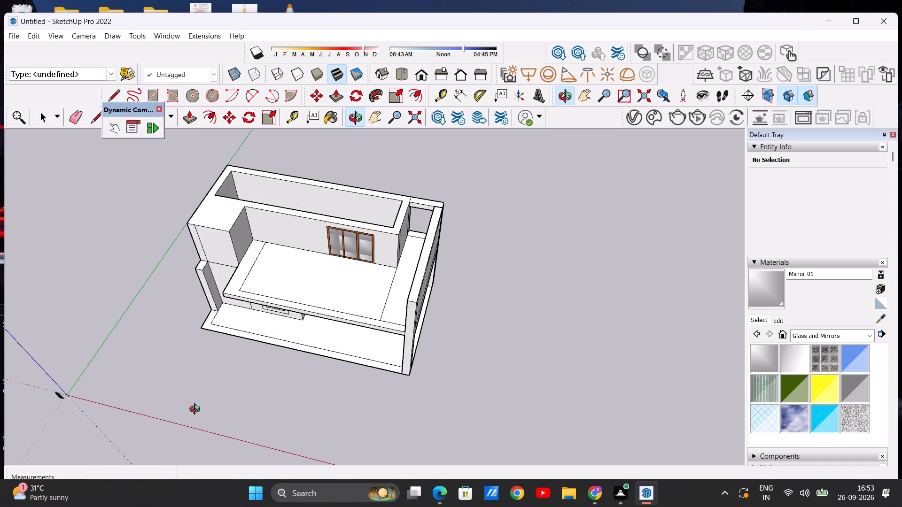
middle_drag(197, 410, 254, 439)
scroll(243, 305, up, 1)
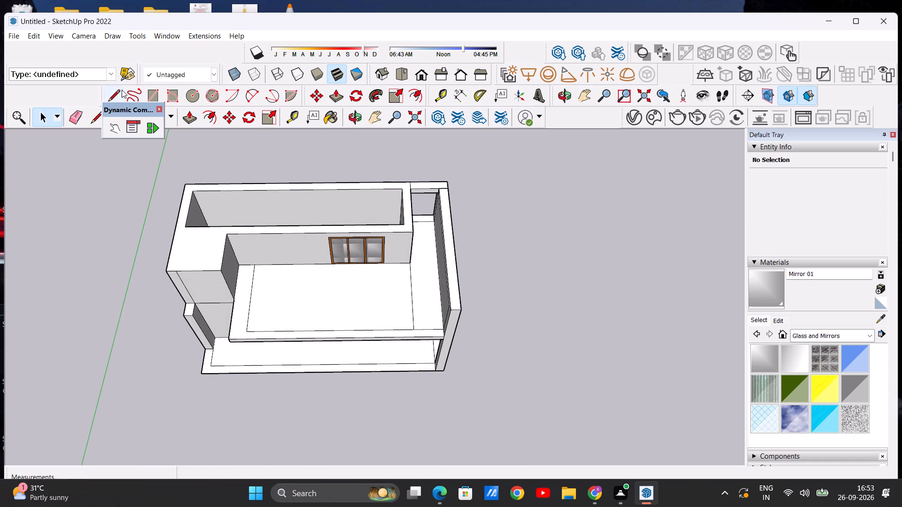
click(117, 95)
scroll(263, 351, up, 6)
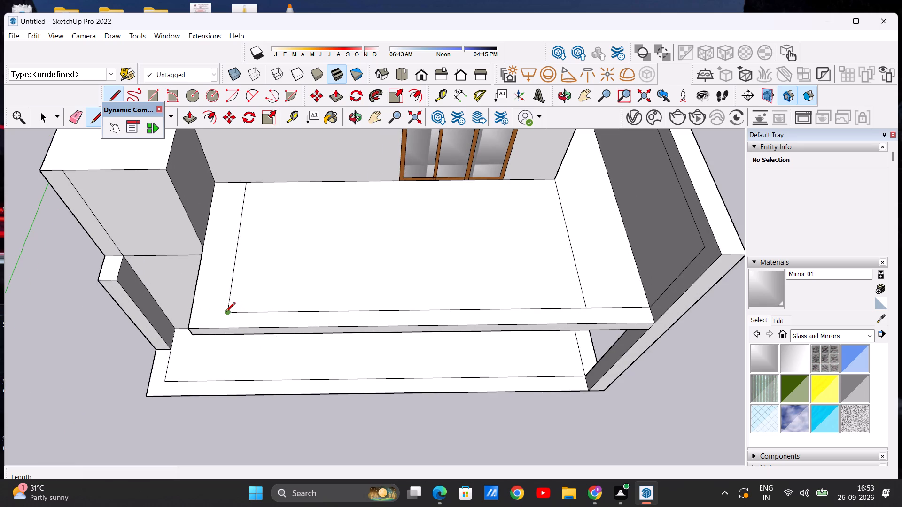
click(225, 313)
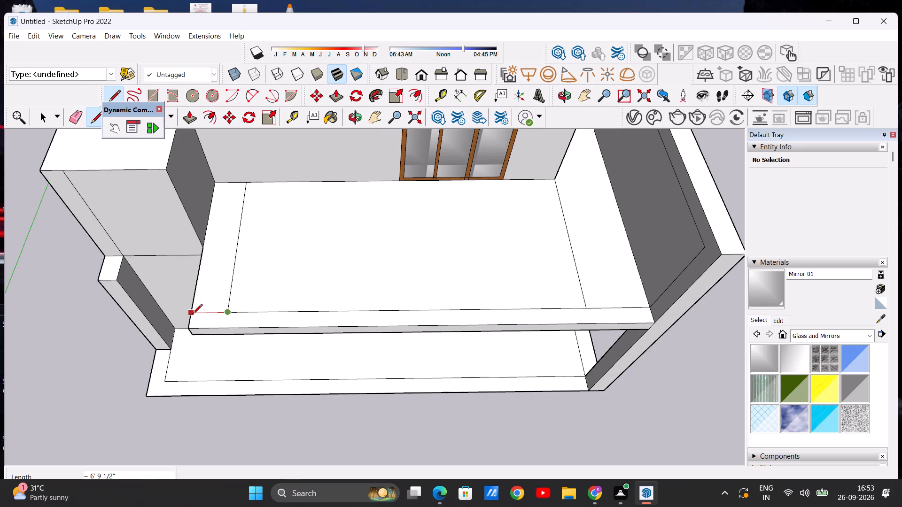
click(191, 314)
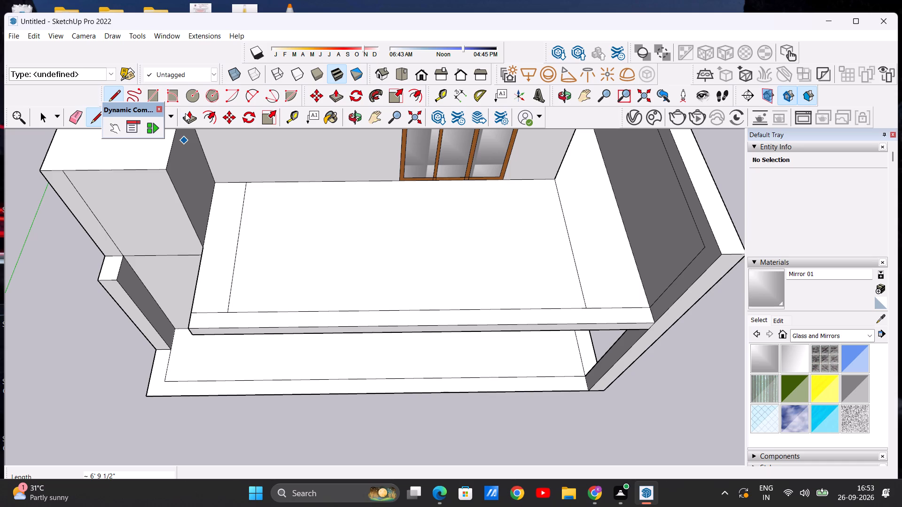
Push/Pull the canopy slab's front border strip up about 3' 2 9/16" as a parapet.
click(185, 113)
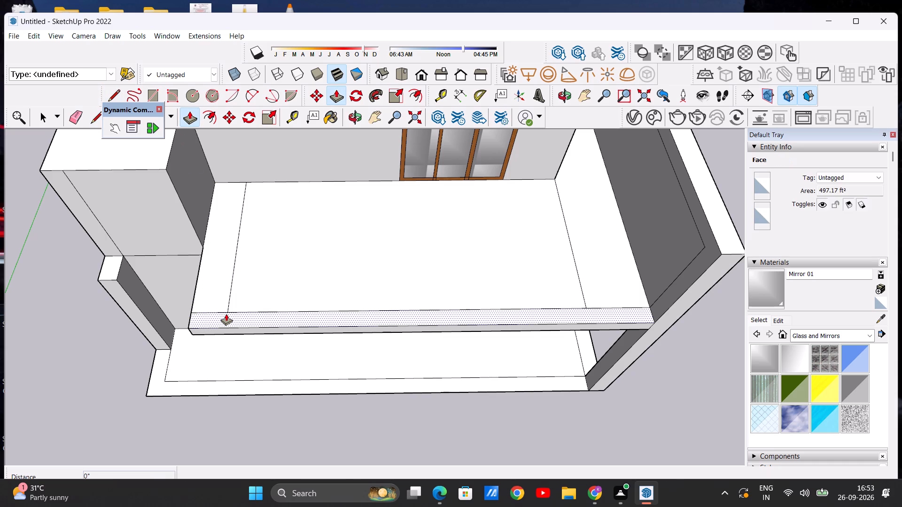
click(226, 314)
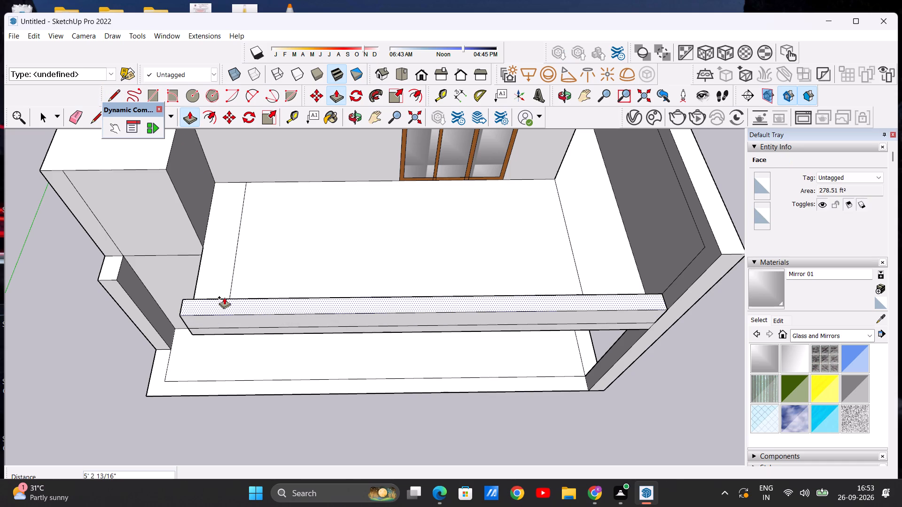
middle_drag(230, 303, 231, 240)
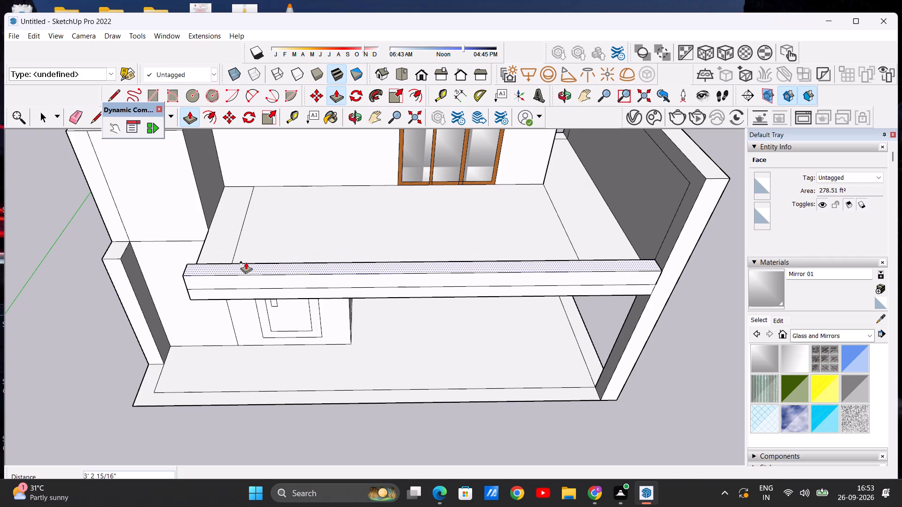
click(246, 261)
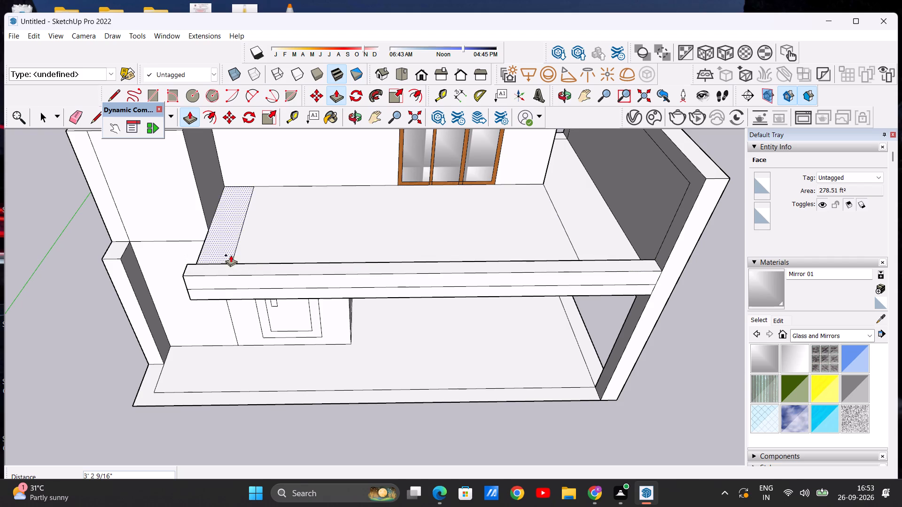
key(space)
Erase the remaining inner border line on the slab's top near the projecting block.
scroll(261, 249, down, 3)
middle_drag(263, 269, 261, 259)
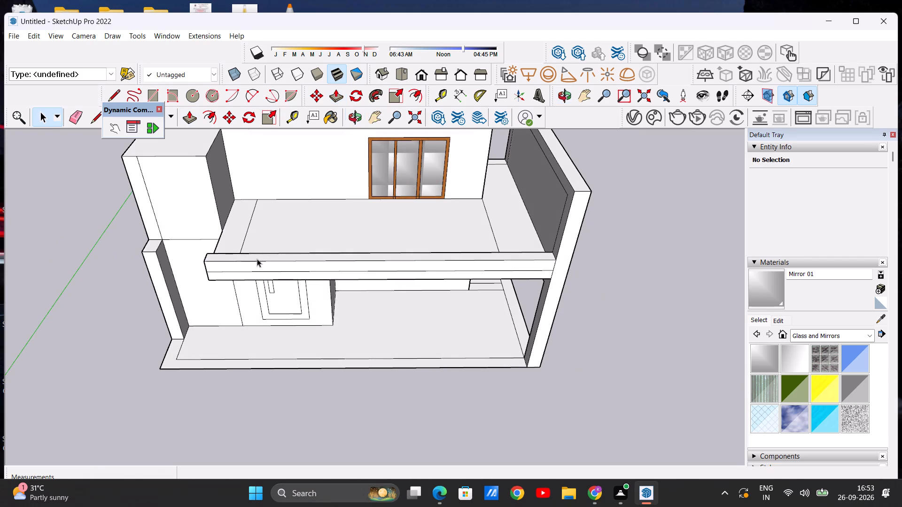
click(78, 112)
scroll(295, 250, up, 4)
drag(217, 204, 251, 219)
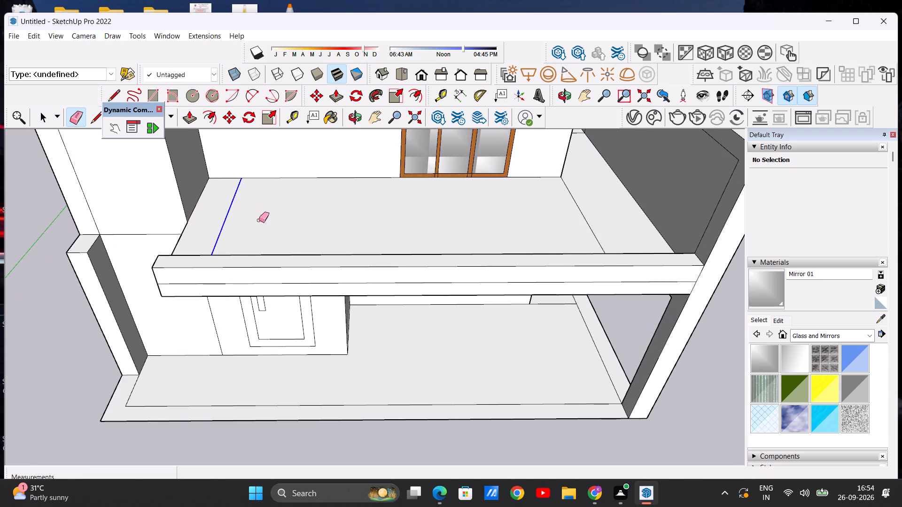
Draw a line about 3' 3" long across the front parapet's top near its free end by the projecting block.
scroll(381, 201, down, 5)
middle_drag(237, 243, 467, 282)
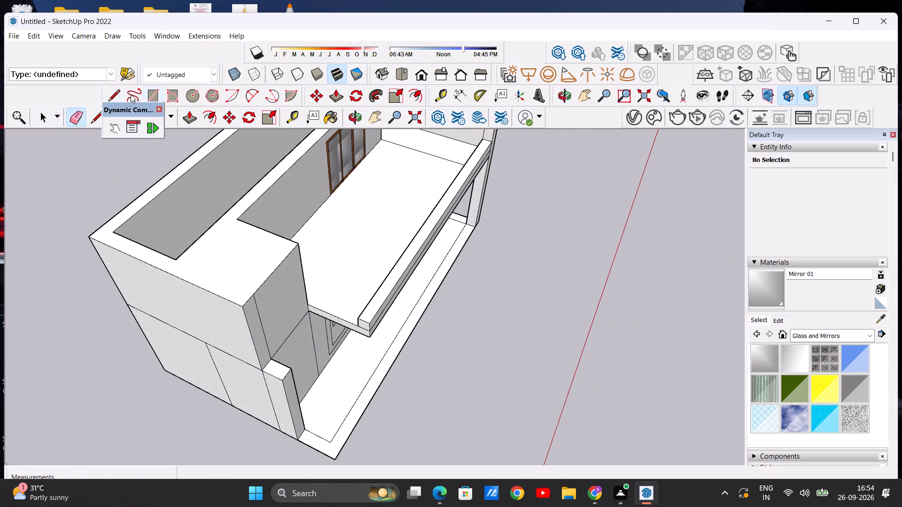
click(109, 91)
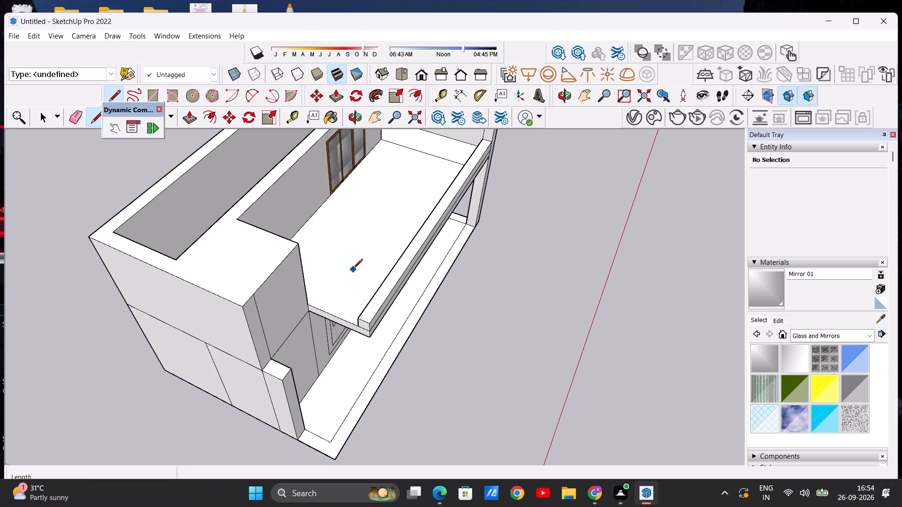
scroll(330, 261, down, 6)
middle_drag(375, 325, 285, 272)
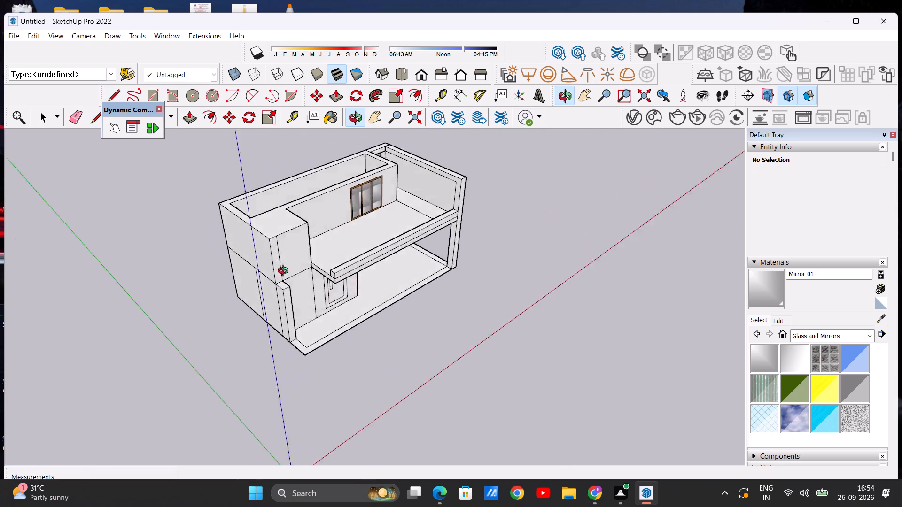
middle_drag(285, 272, 191, 250)
middle_drag(359, 254, 100, 259)
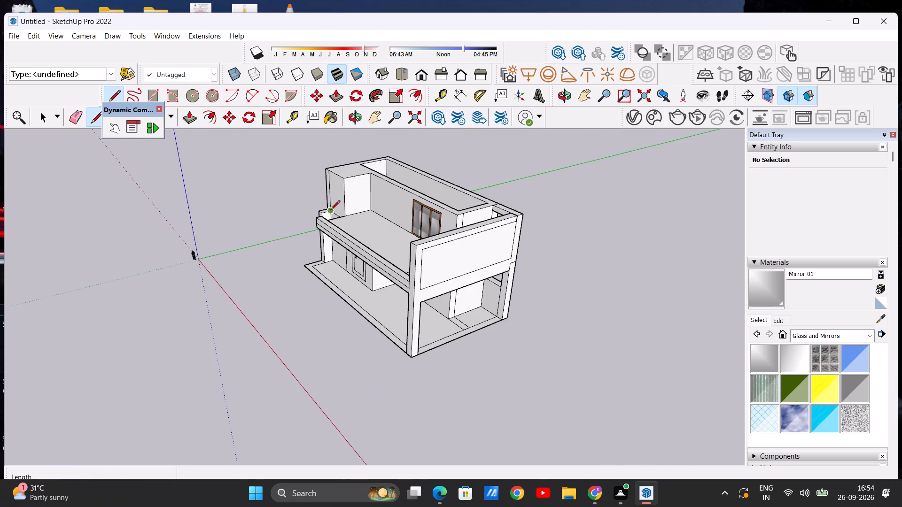
scroll(330, 211, up, 8)
scroll(361, 230, down, 8)
middle_drag(382, 229, 333, 259)
scroll(376, 192, up, 5)
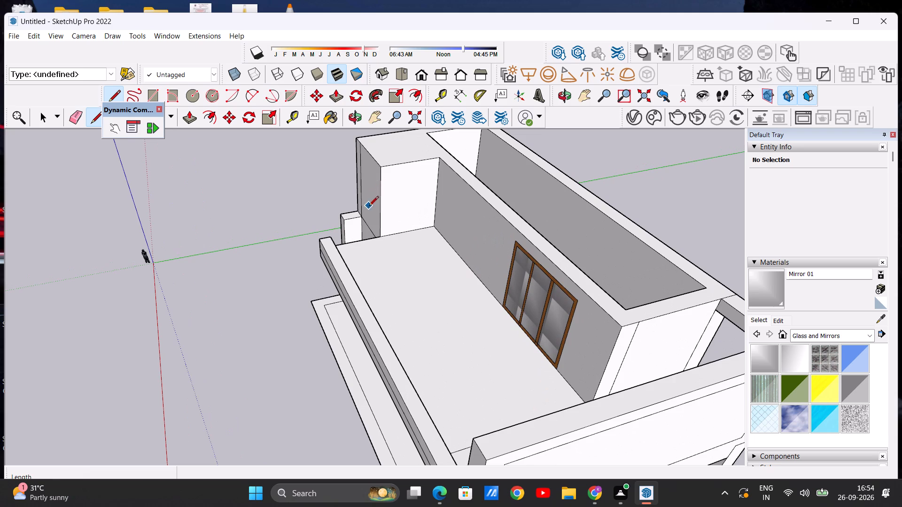
scroll(378, 218, down, 3)
scroll(334, 239, up, 12)
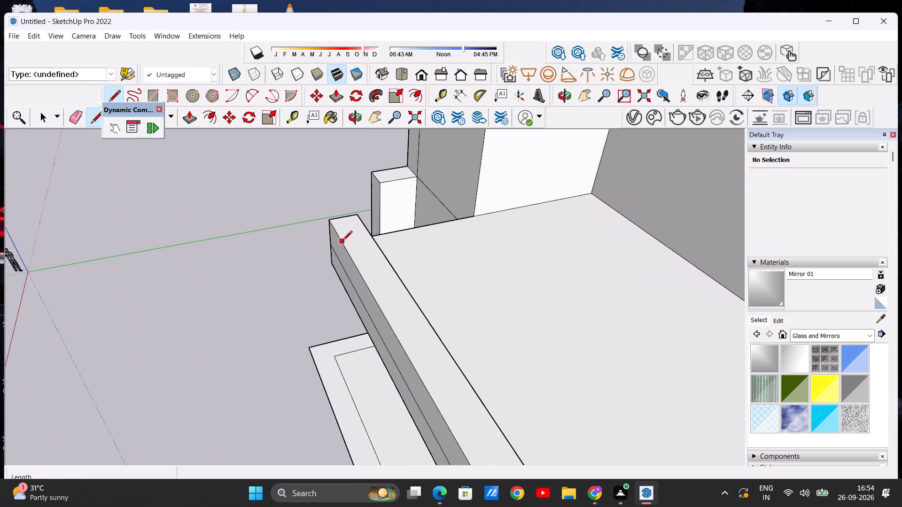
click(349, 252)
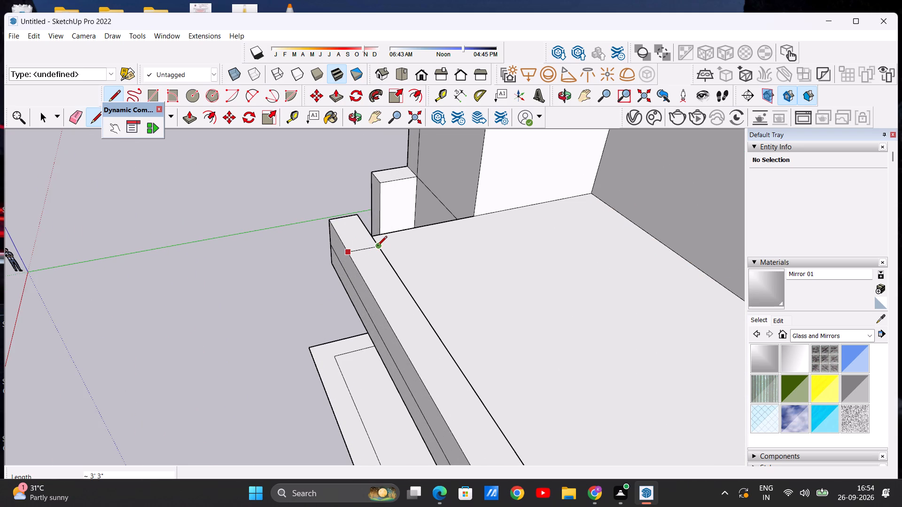
click(377, 246)
key(space)
Push/Pull the small end face of the front parapet up about 18' 9 5/16" to the upper wall's top level, forming a post.
scroll(423, 237, down, 12)
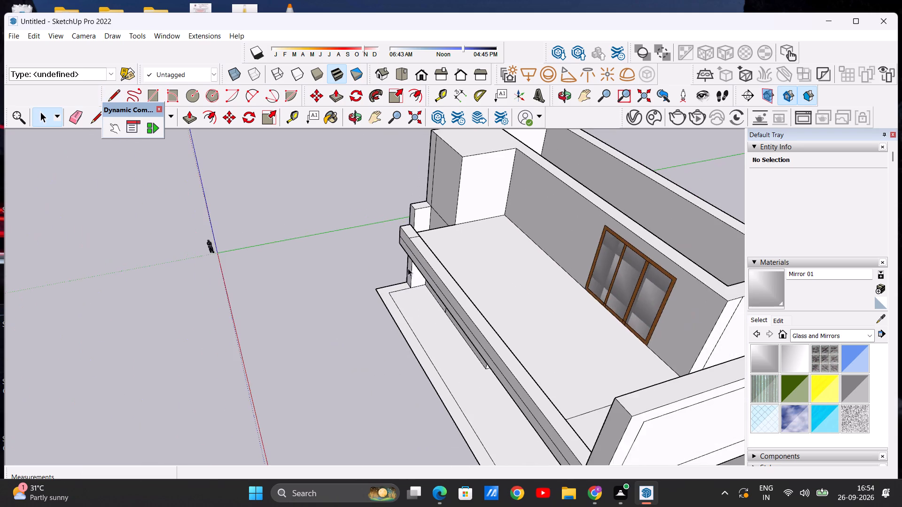
middle_drag(406, 277, 396, 212)
middle_drag(440, 217, 393, 252)
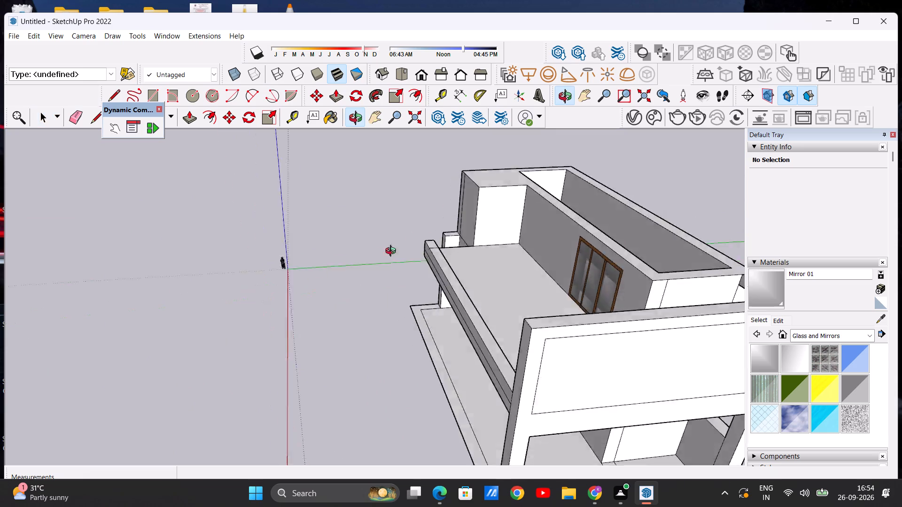
middle_drag(393, 252, 353, 250)
scroll(452, 251, up, 5)
click(193, 118)
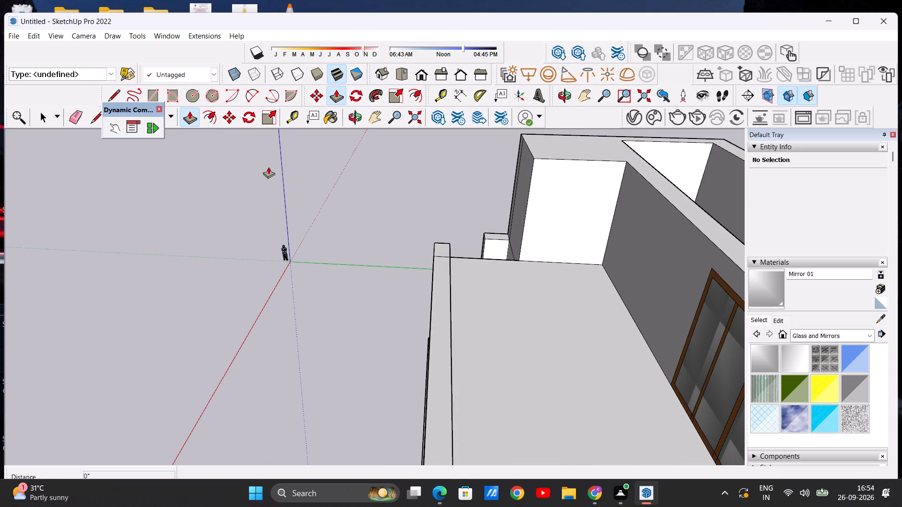
scroll(444, 246, up, 6)
click(444, 247)
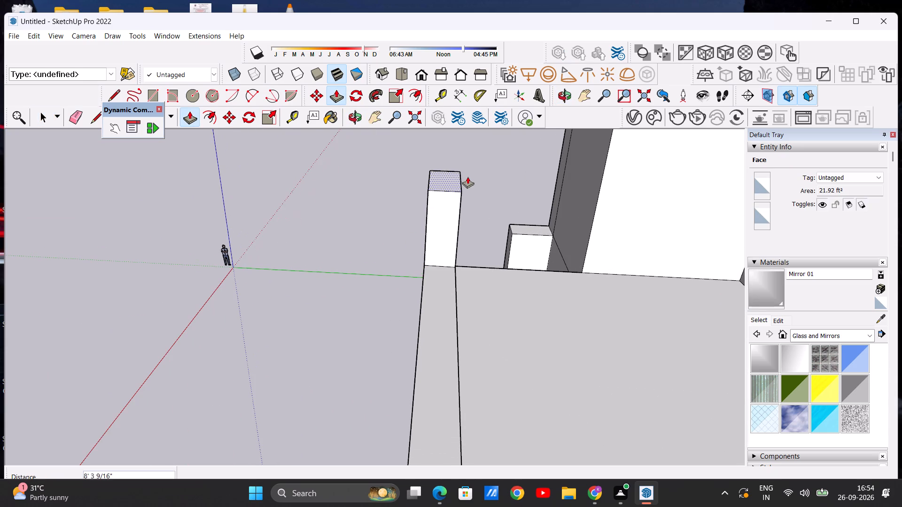
scroll(462, 190, down, 12)
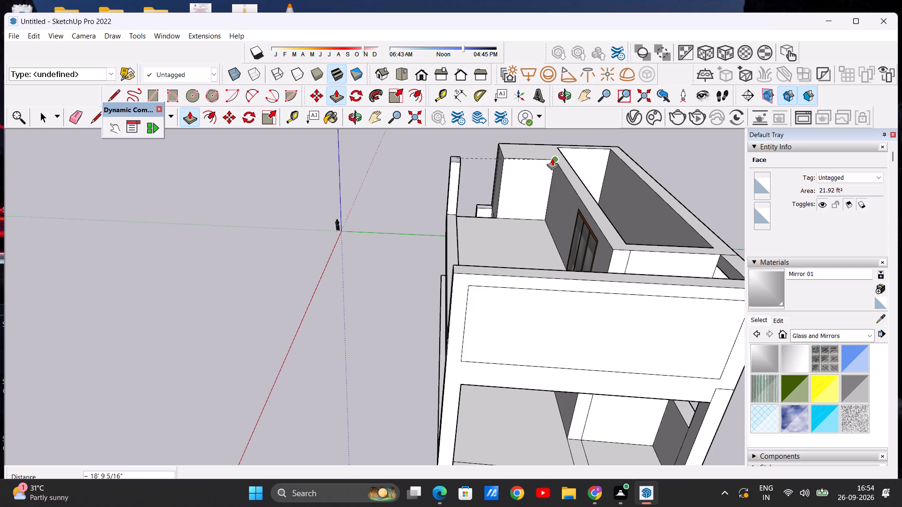
click(552, 158)
key(space)
Examine the parapet's end post from the door side, the front and the framed side of the building.
scroll(463, 176, down, 6)
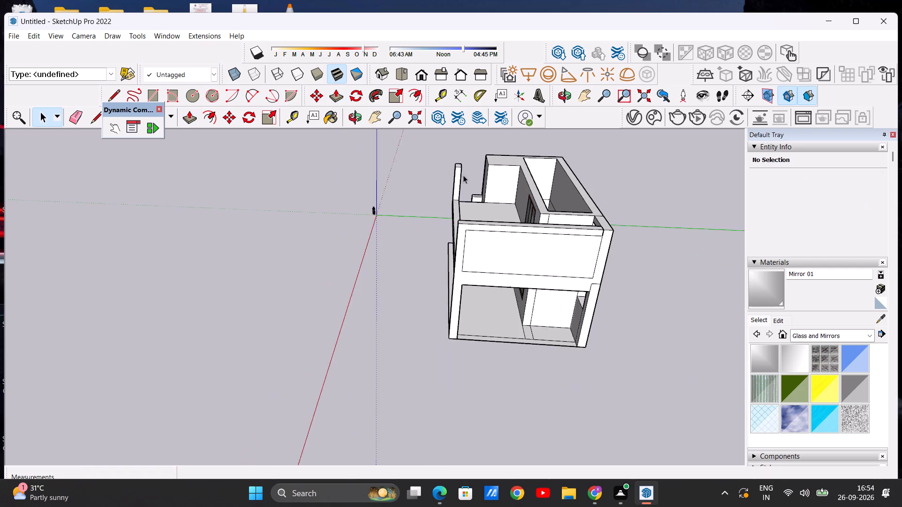
middle_drag(448, 186, 624, 170)
middle_drag(252, 258, 565, 232)
middle_drag(268, 266, 289, 269)
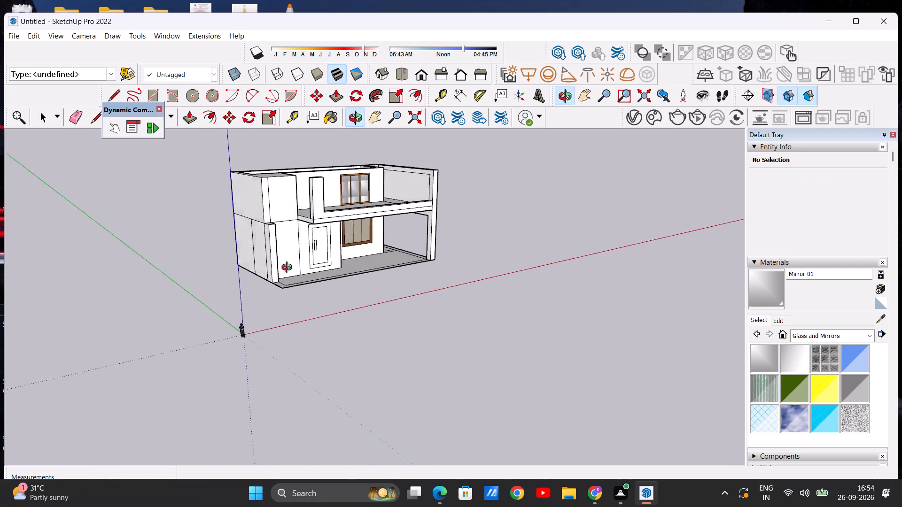
middle_drag(289, 269, 123, 303)
middle_drag(343, 238, 115, 245)
scroll(362, 171, up, 4)
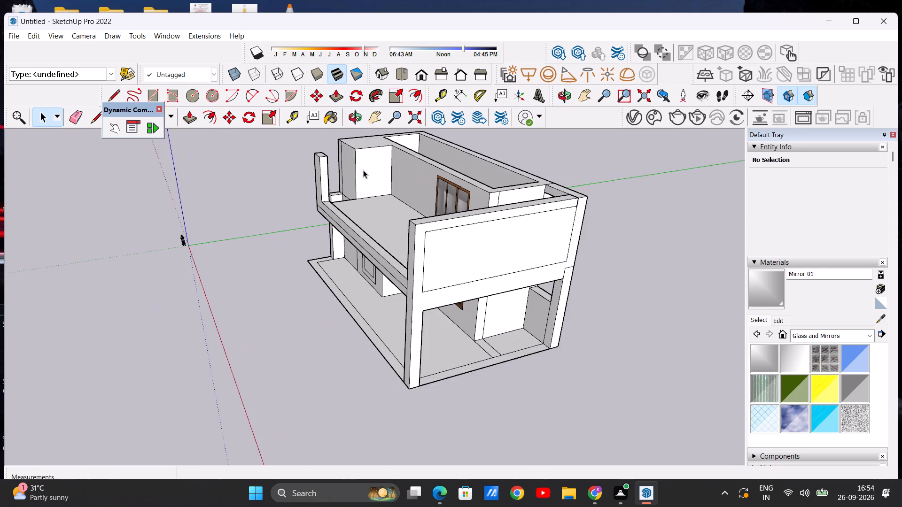
Push/Pull the parapet end post's building-facing side about 32' 2 1/4" back to the upper storey's front wall, forming a side wall.
middle_drag(377, 188, 266, 212)
scroll(421, 165, up, 5)
middle_drag(416, 189, 361, 264)
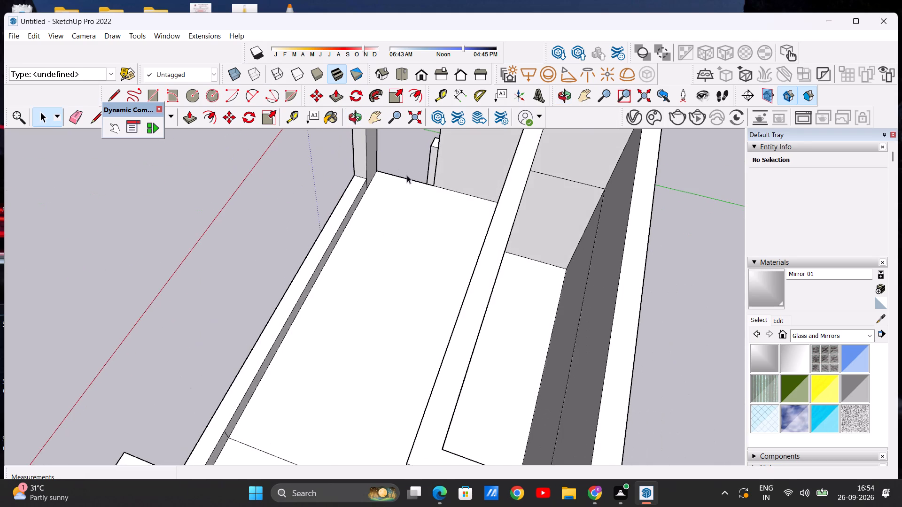
scroll(410, 211, down, 5)
click(192, 113)
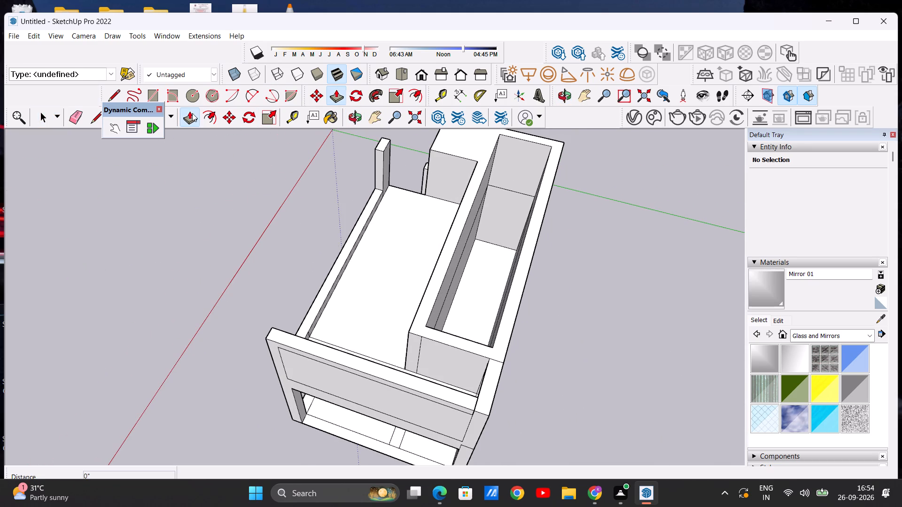
scroll(392, 156, up, 8)
click(378, 159)
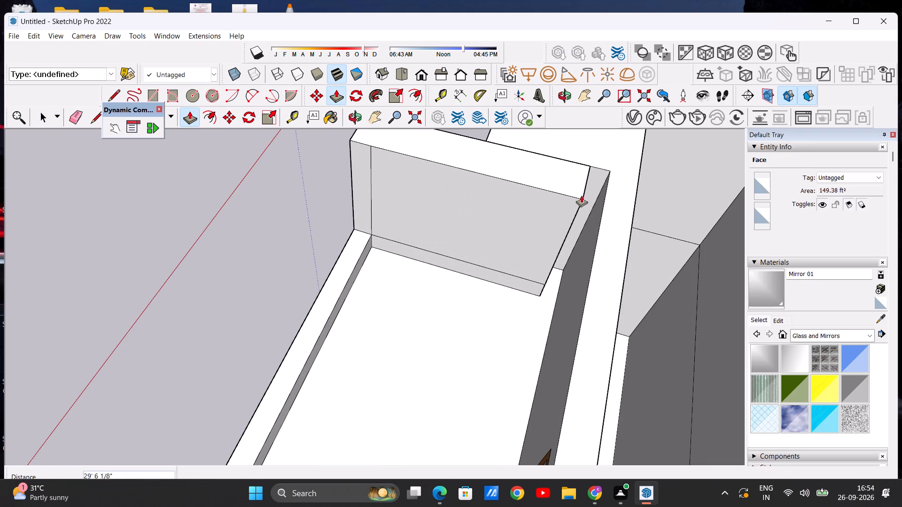
click(603, 199)
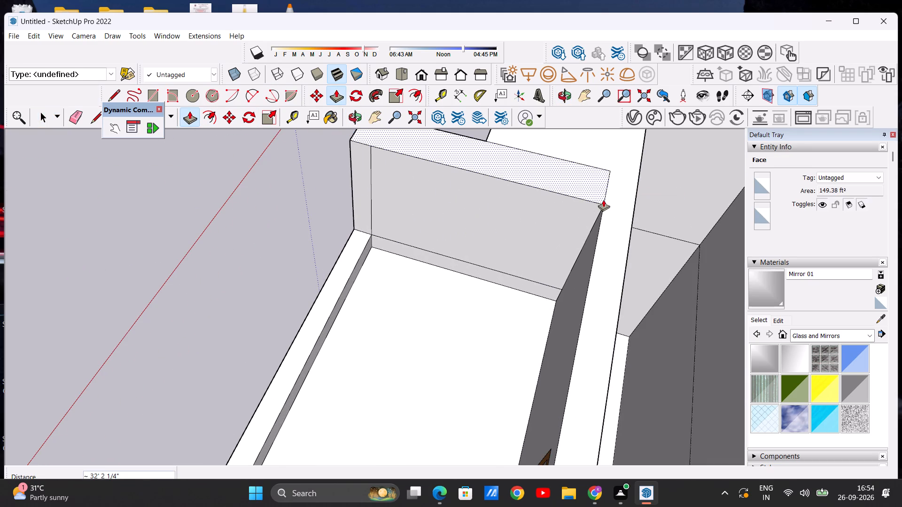
key(space)
Examine the balcony's new side wall from above, the front and the door side of the building.
scroll(568, 177, down, 10)
middle_drag(426, 237, 684, 201)
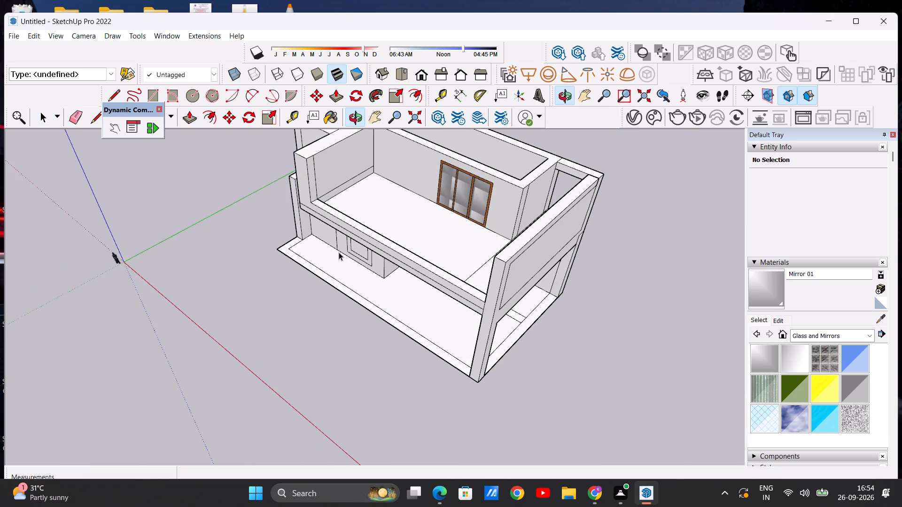
scroll(371, 253, down, 2)
middle_drag(289, 298, 424, 184)
scroll(350, 200, down, 2)
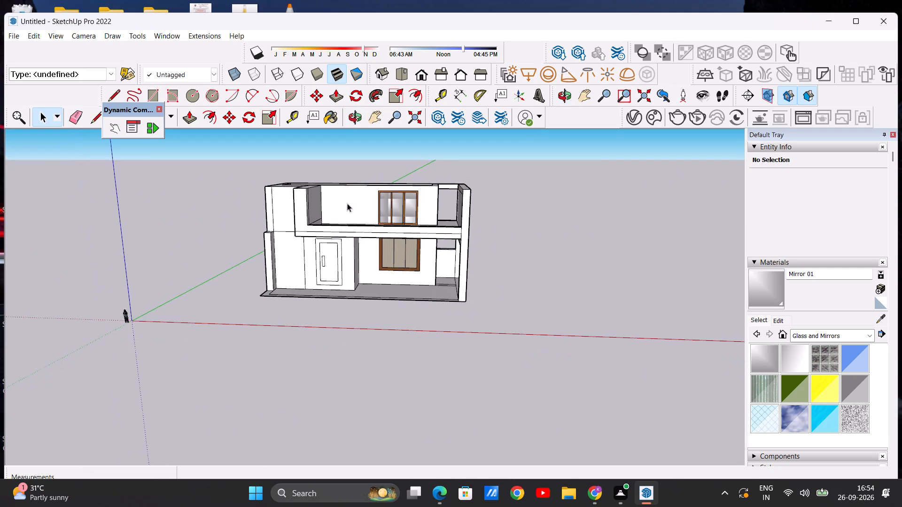
middle_drag(324, 227, 327, 210)
scroll(342, 201, up, 4)
middle_drag(342, 210, 303, 259)
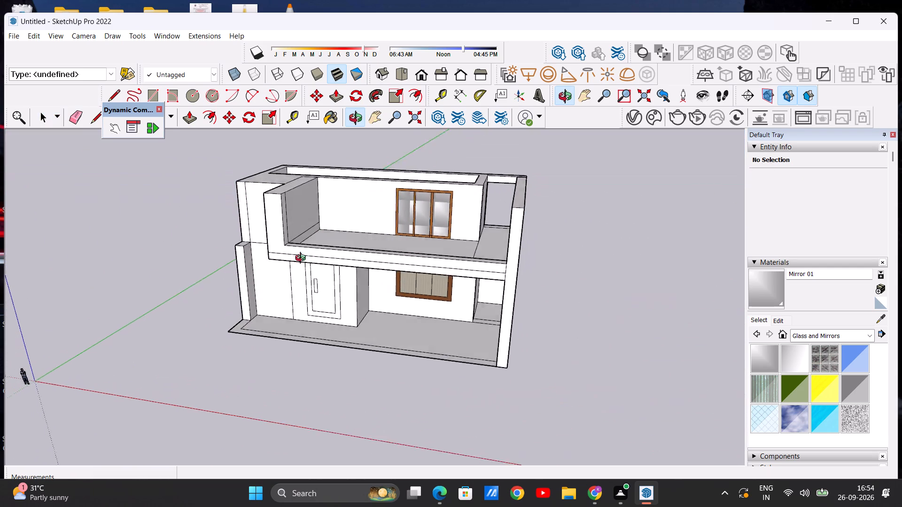
middle_drag(303, 259, 279, 274)
scroll(280, 234, up, 3)
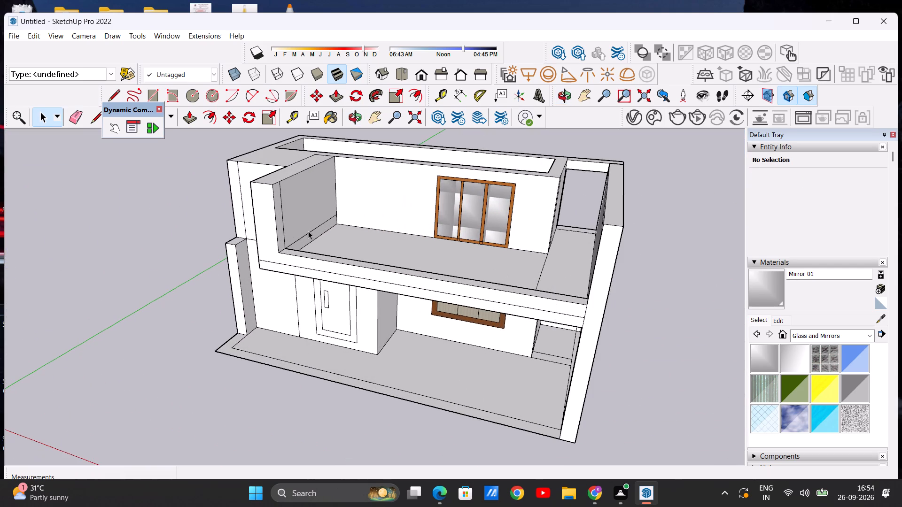
middle_drag(314, 244, 327, 285)
middle_drag(340, 288, 415, 178)
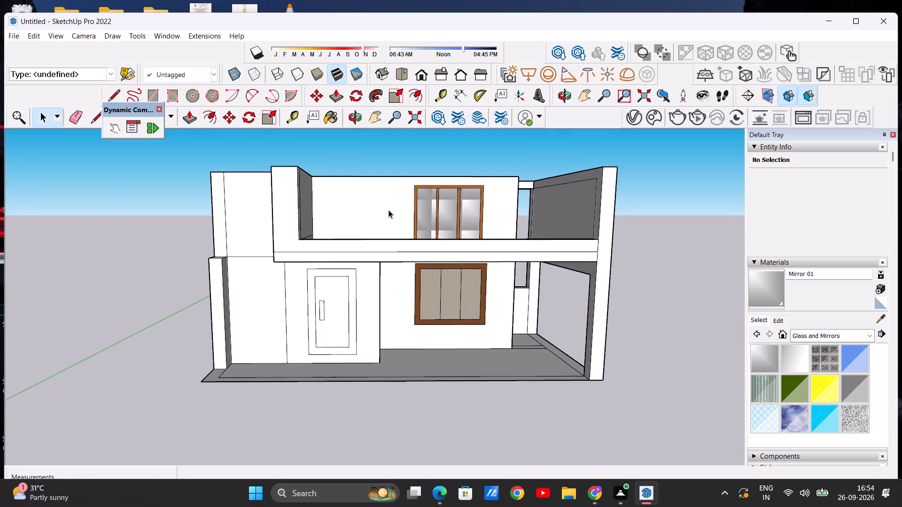
Draw a line about 3' 3 5/16" long across the inner face of the balcony's end post, just below its top.
scroll(376, 222, down, 5)
middle_drag(440, 209, 282, 220)
scroll(311, 191, up, 7)
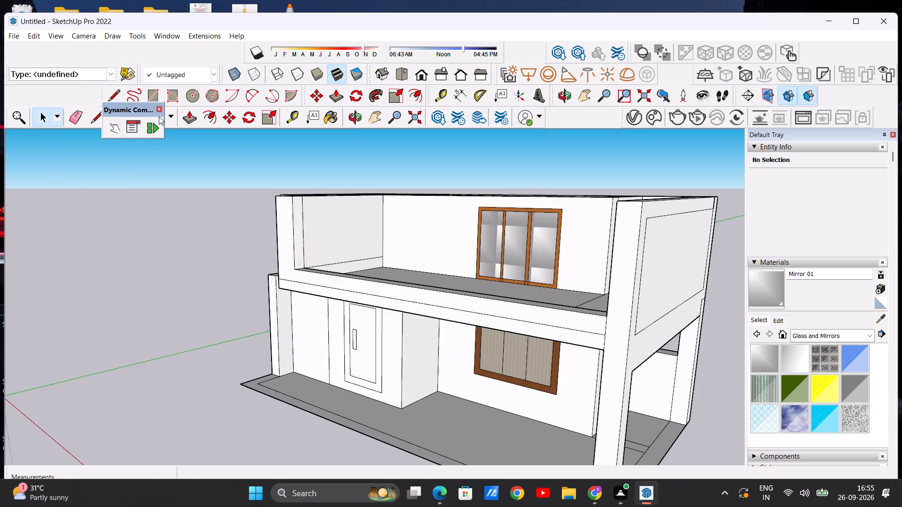
click(117, 94)
scroll(248, 183, up, 6)
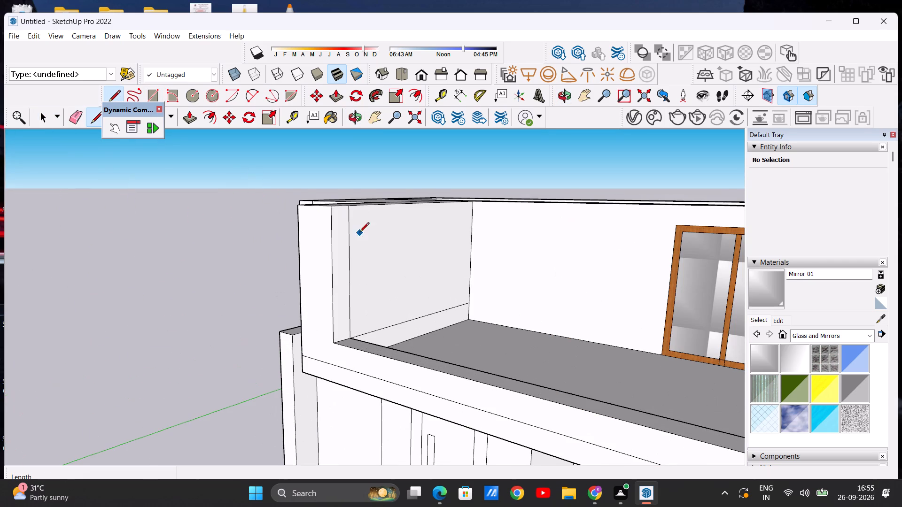
click(332, 223)
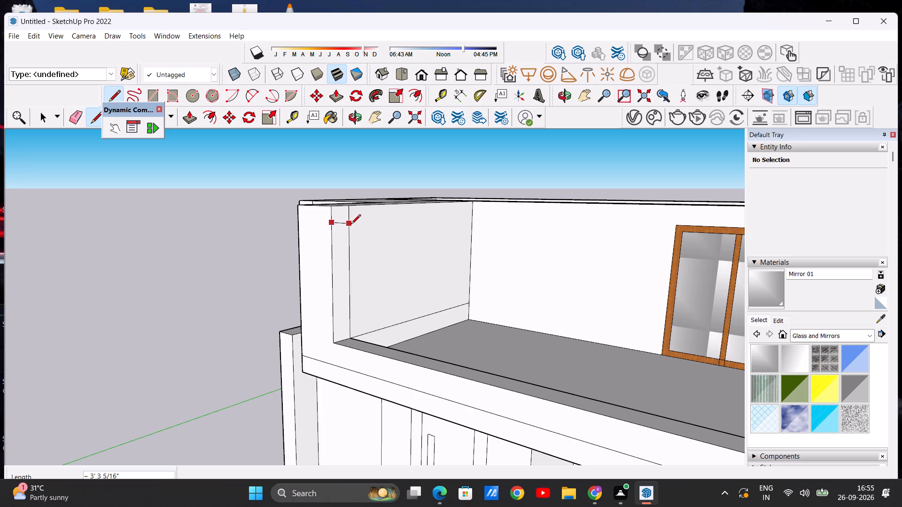
click(351, 220)
key(space)
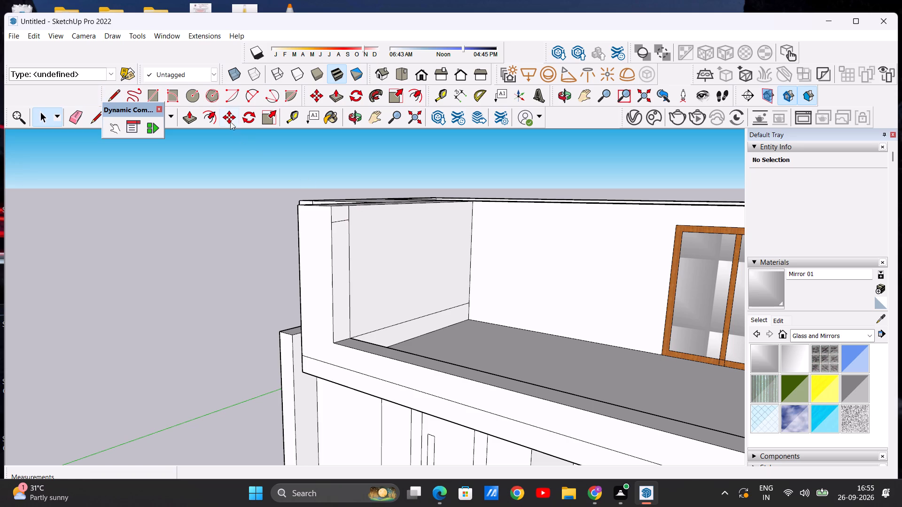
Push/Pull the small face at the top of the end post about 79' across the balcony to the framed side wall, forming a top beam.
click(190, 115)
click(338, 208)
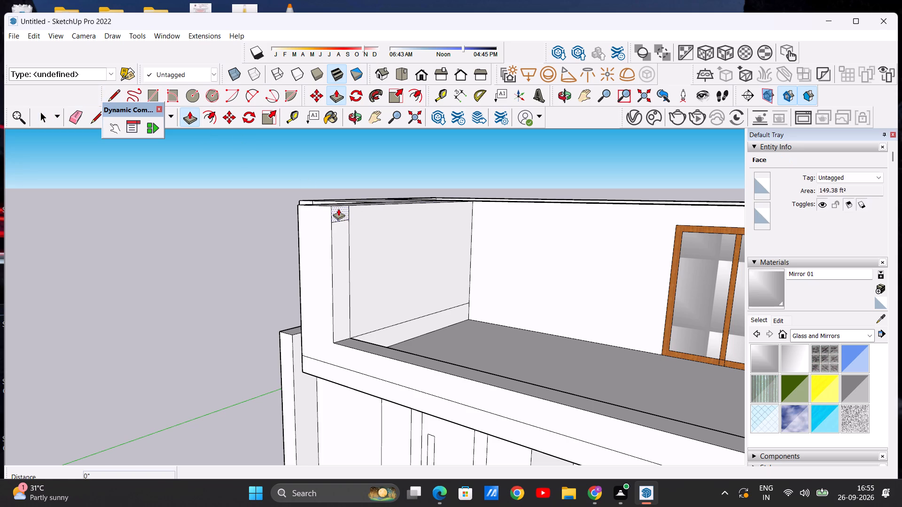
scroll(422, 221, down, 12)
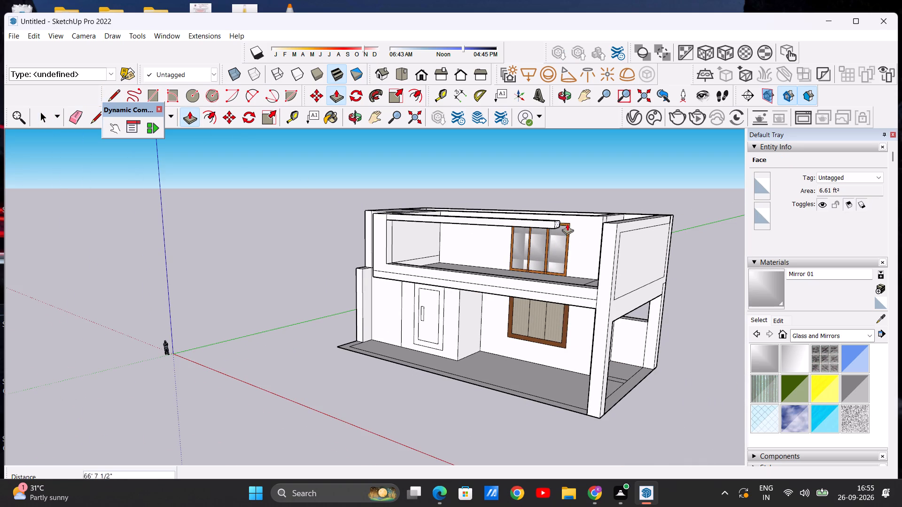
scroll(602, 226, up, 17)
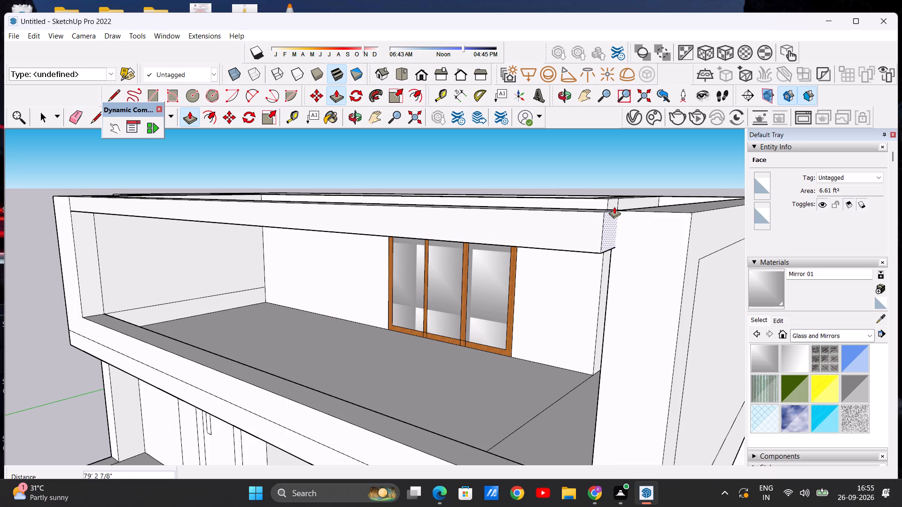
middle_drag(592, 229, 681, 239)
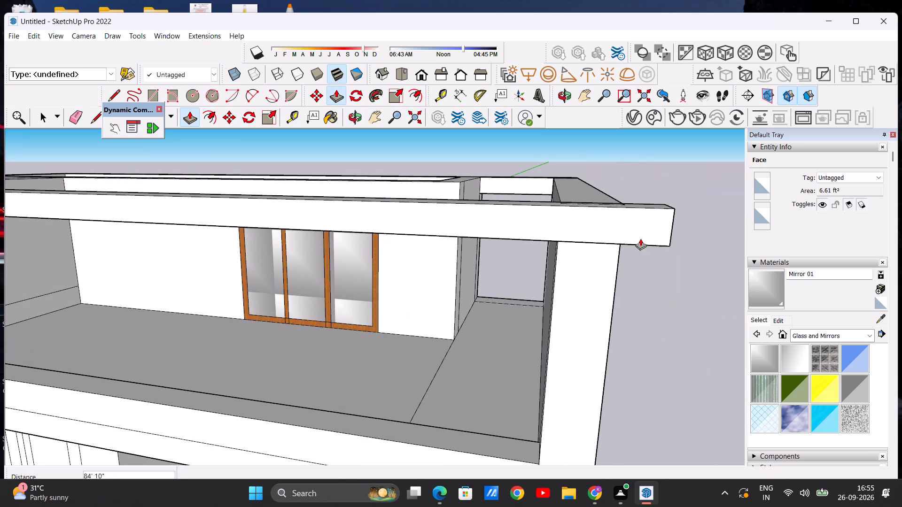
click(562, 202)
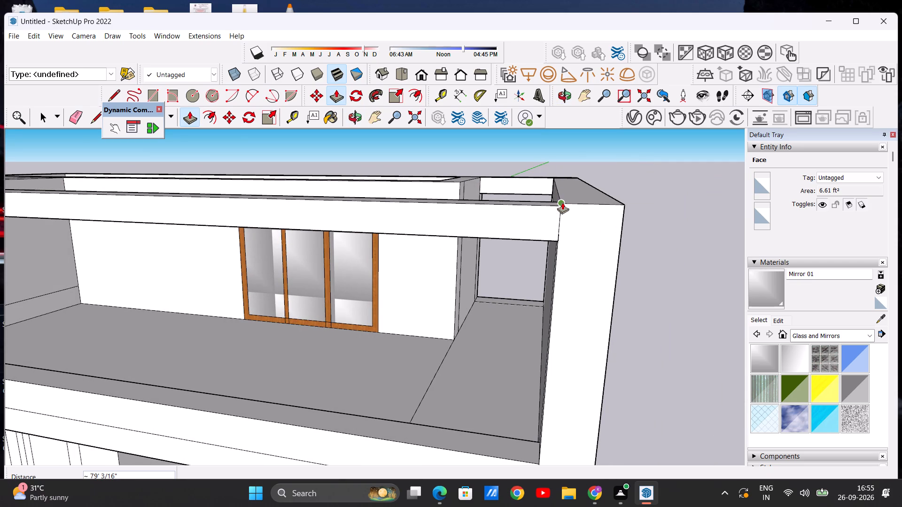
key(space)
Examine the top beam and its joint with the framed side wall from the corner and the front.
middle_drag(584, 207, 410, 227)
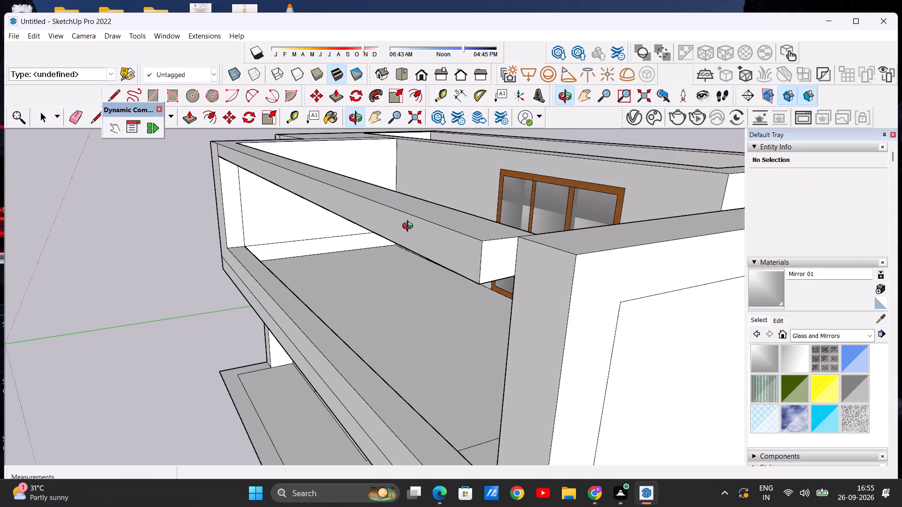
middle_drag(410, 227, 633, 215)
scroll(573, 214, down, 9)
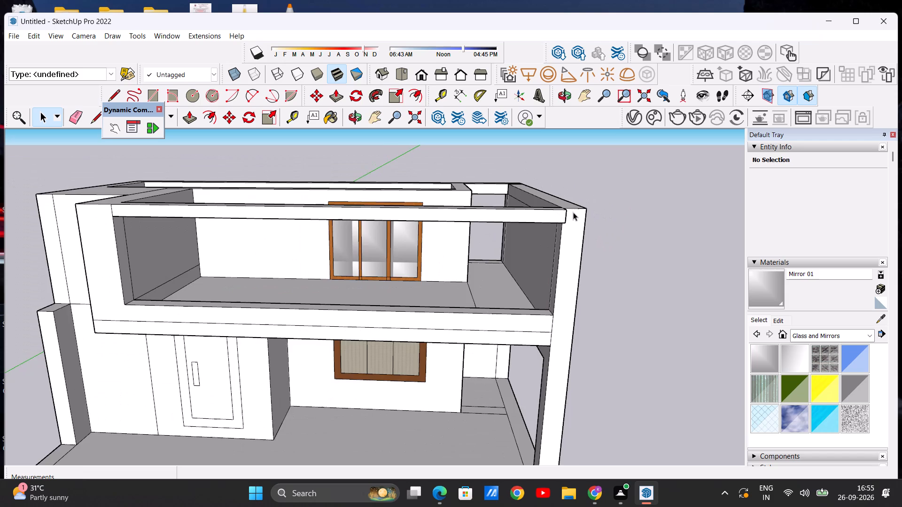
scroll(573, 212, down, 7)
middle_drag(539, 260, 527, 220)
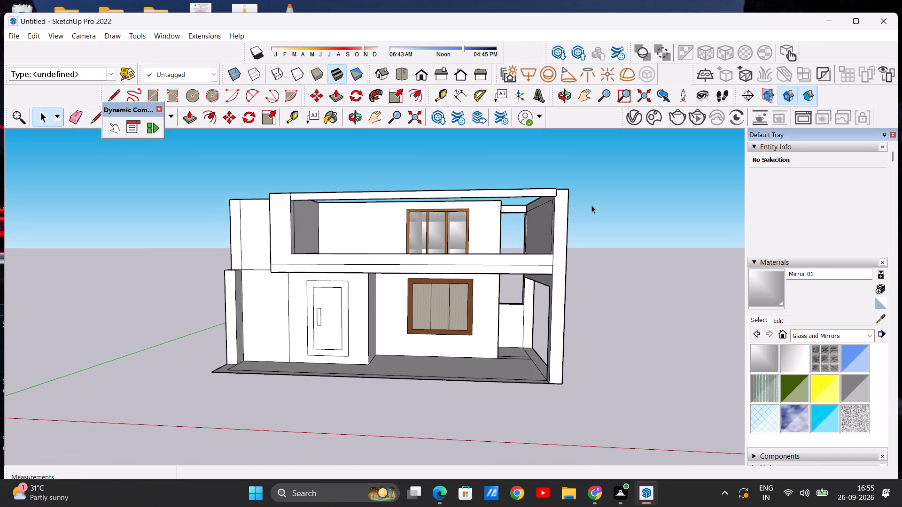
scroll(581, 202, up, 3)
scroll(558, 198, down, 3)
Push/Pull the top beam's projecting end face about 3' 8 11/16" to align with the outer face of the framed side wall.
middle_drag(550, 207, 408, 218)
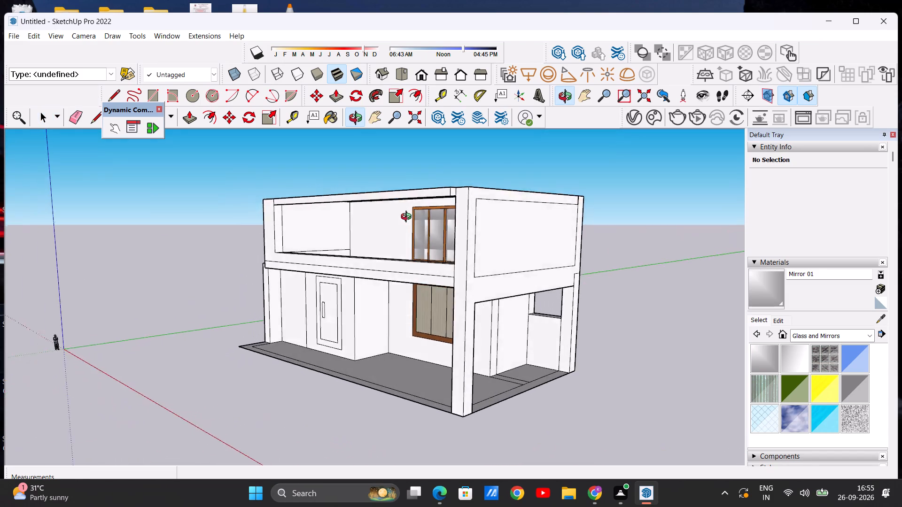
middle_drag(408, 218, 404, 244)
scroll(441, 218, up, 2)
middle_drag(441, 218, 443, 234)
scroll(460, 244, up, 5)
click(188, 113)
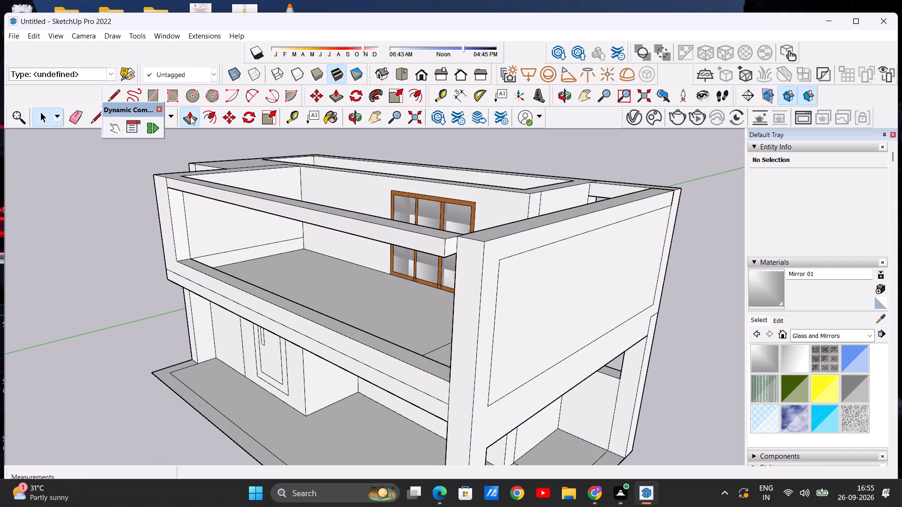
scroll(458, 236, up, 5)
click(443, 247)
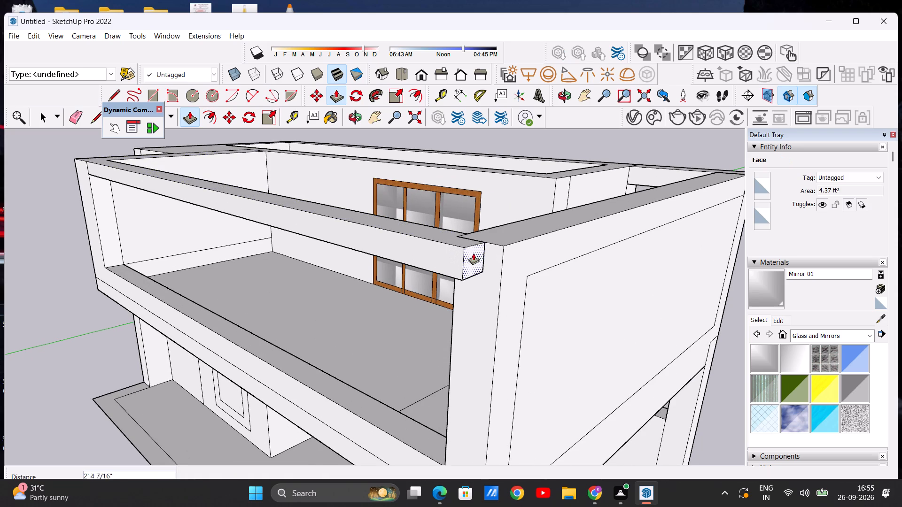
middle_drag(509, 241, 475, 246)
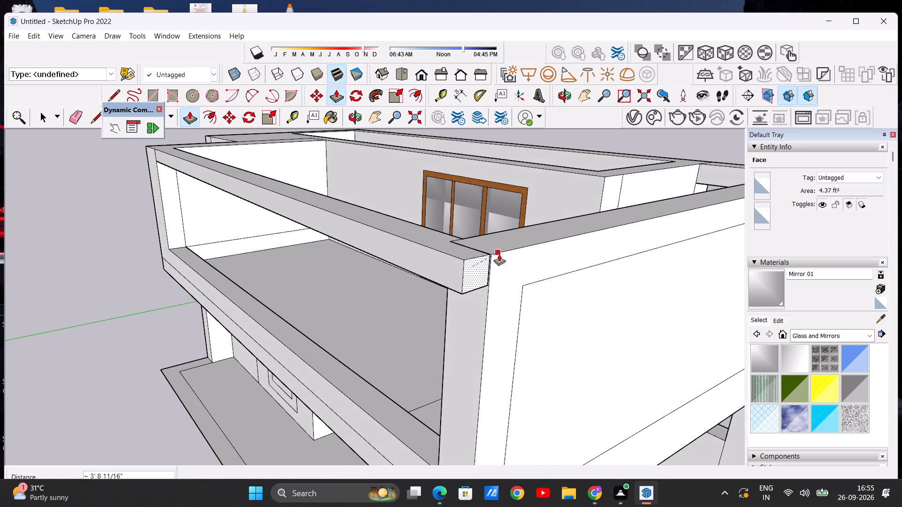
click(493, 252)
key(space)
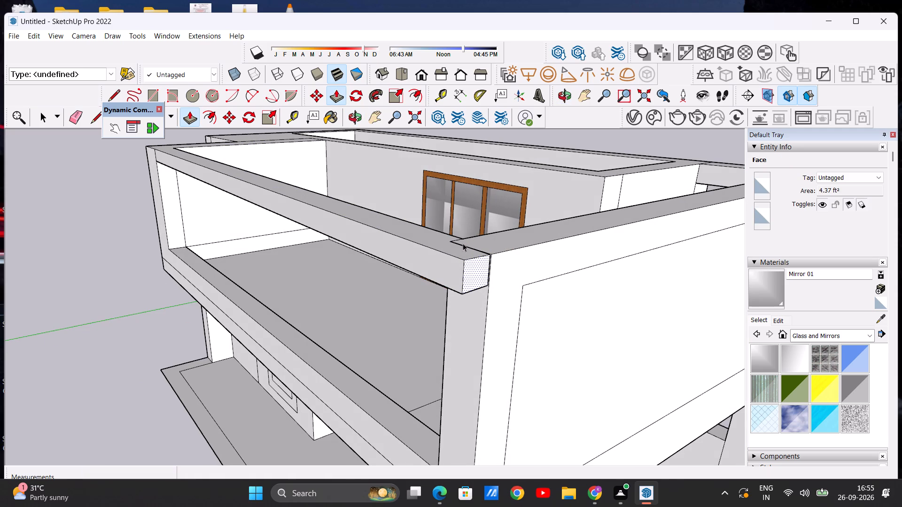
Examine the front facade with the extended top beam, the balcony opening and the door section.
middle_drag(467, 242, 608, 263)
scroll(540, 209, down, 14)
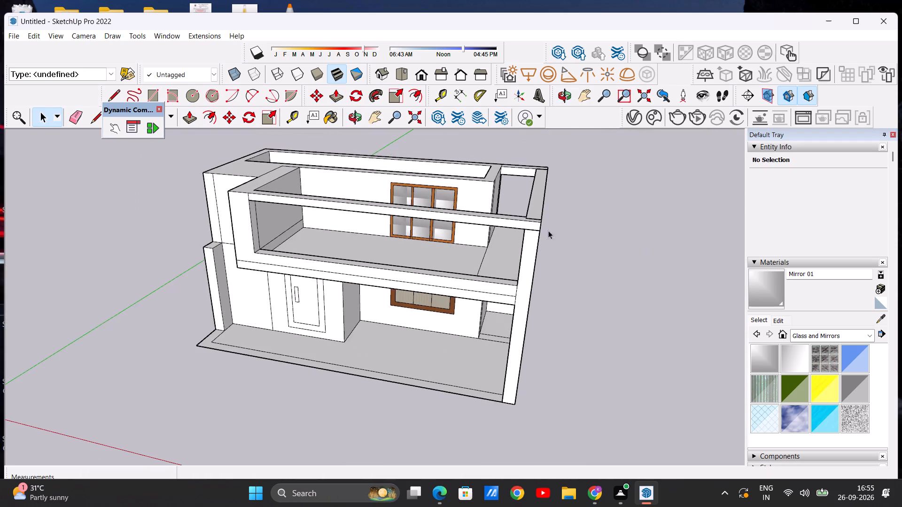
middle_drag(434, 254, 454, 191)
scroll(428, 192, down, 5)
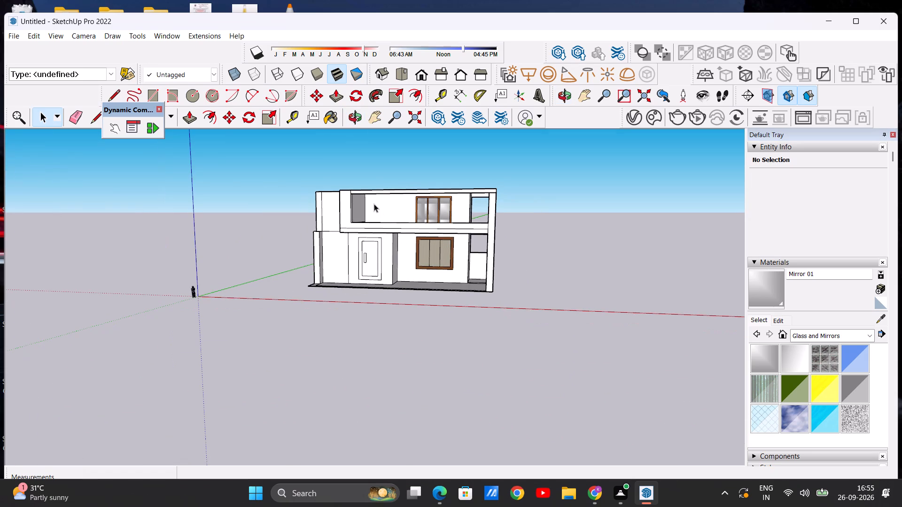
scroll(373, 202, down, 5)
scroll(358, 205, up, 18)
scroll(372, 219, down, 2)
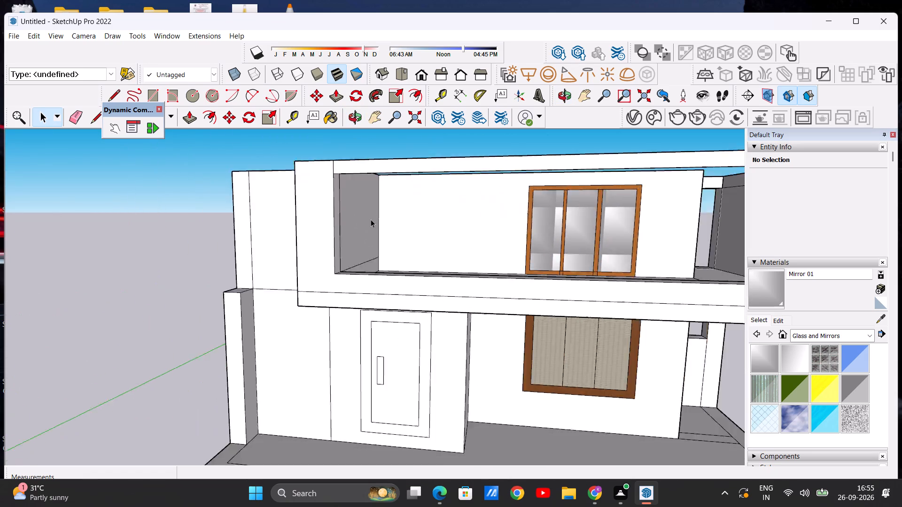
scroll(371, 219, down, 6)
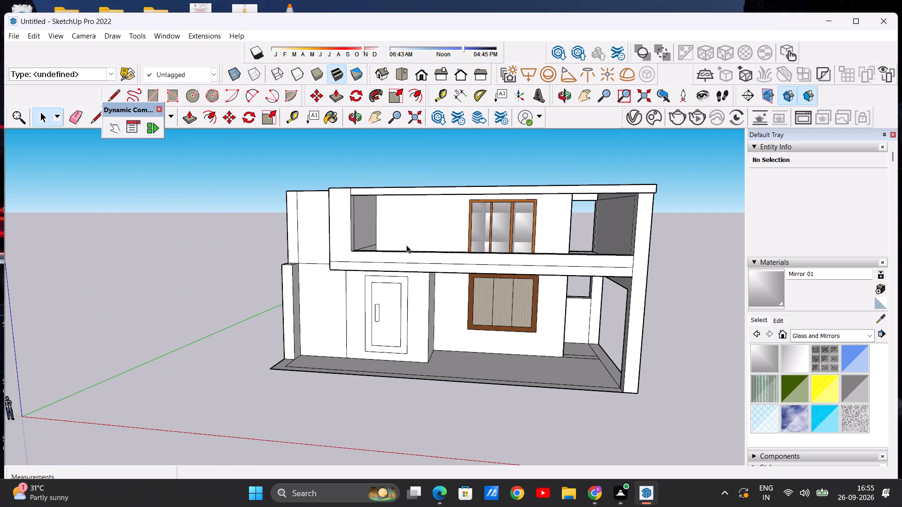
middle_drag(416, 247, 441, 254)
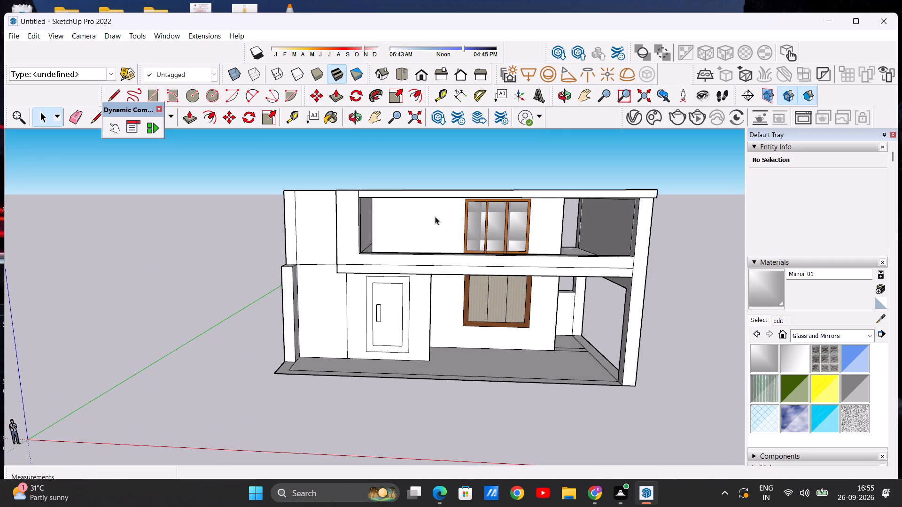
Draw a vertical line about 19' 1" long from the front parapet's horizontal line, above the door block's corner, up to the top beam.
scroll(437, 222, up, 3)
middle_drag(424, 256, 435, 292)
middle_drag(435, 292, 433, 277)
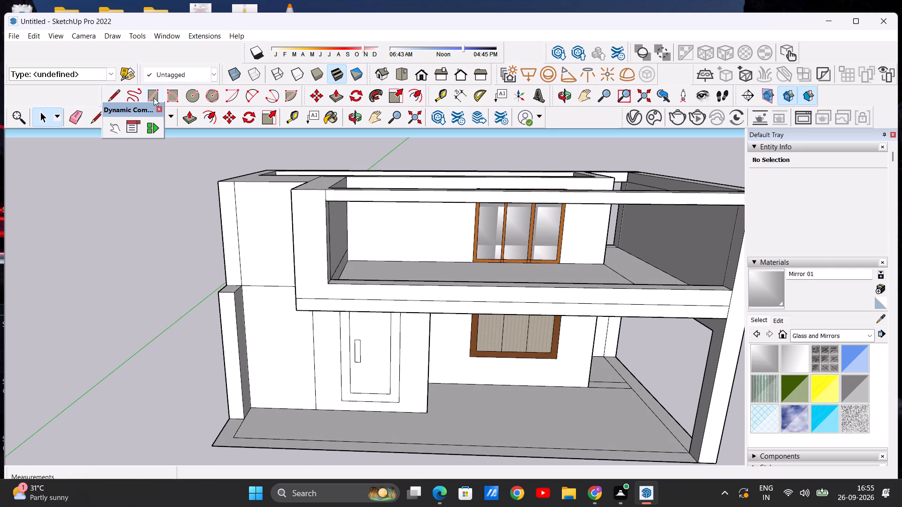
click(115, 89)
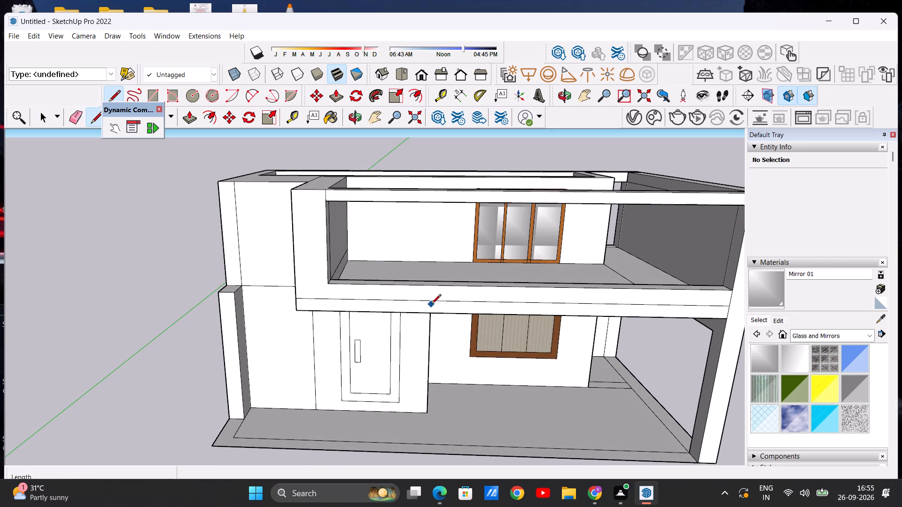
click(431, 302)
click(434, 205)
key(space)
middle_drag(458, 297, 444, 222)
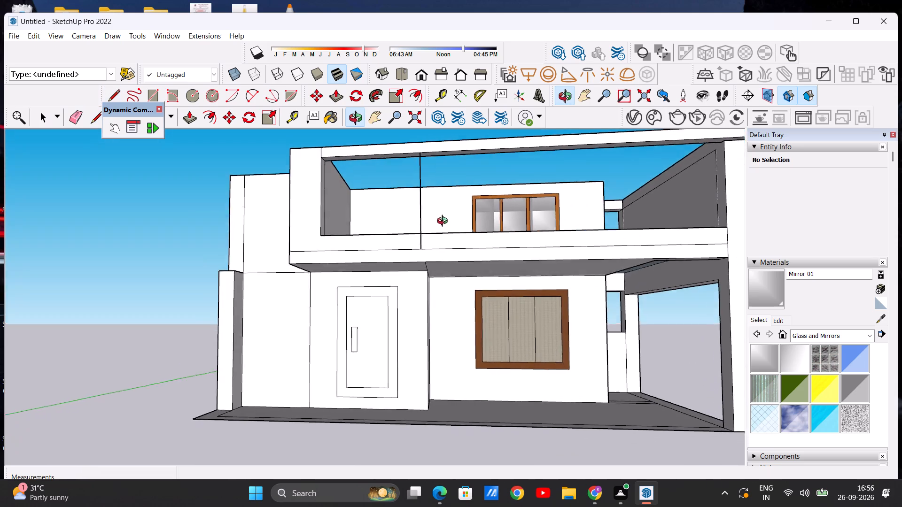
Undo the vertical line drawn between the front parapet and the top beam.
middle_drag(444, 222, 432, 208)
scroll(405, 232, up, 17)
scroll(419, 300, down, 19)
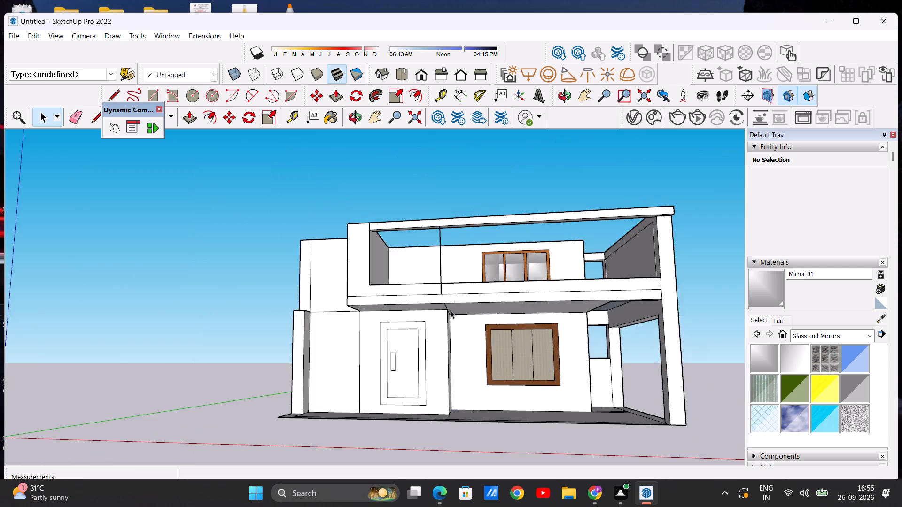
scroll(451, 310, down, 7)
scroll(435, 251, up, 20)
scroll(435, 251, up, 6)
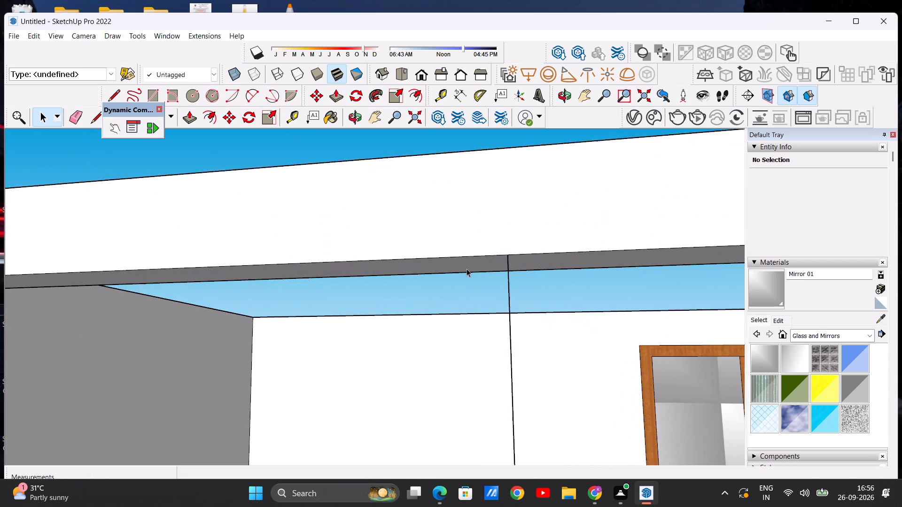
scroll(467, 269, up, 5)
scroll(525, 251, up, 20)
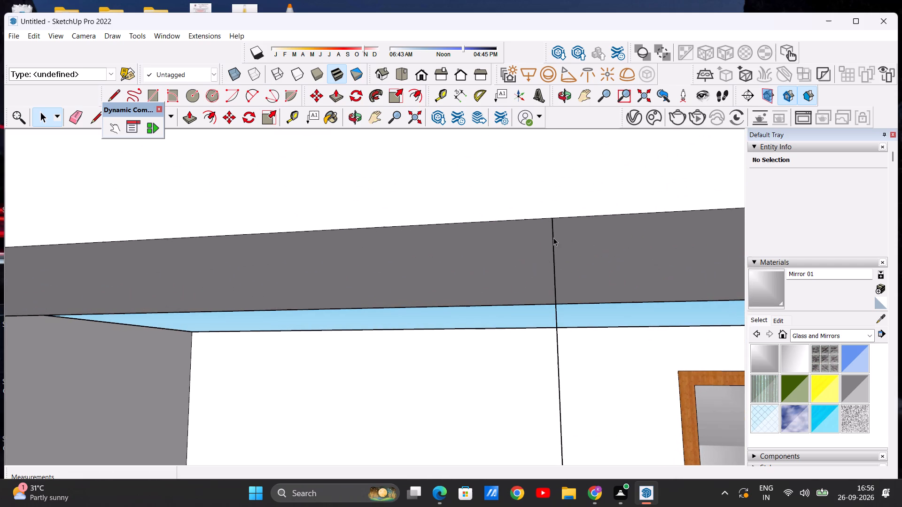
scroll(553, 238, down, 20)
scroll(553, 238, down, 20)
scroll(553, 238, down, 11)
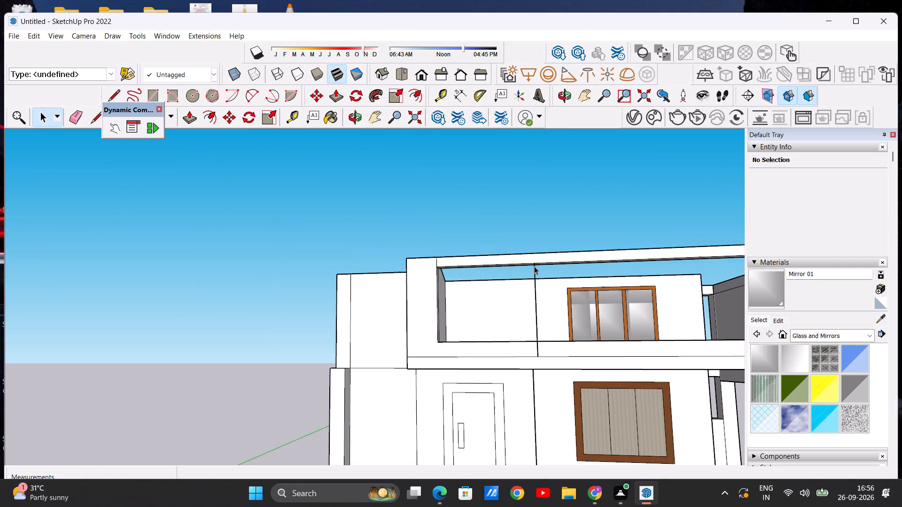
middle_drag(499, 275, 501, 327)
scroll(508, 329, up, 1)
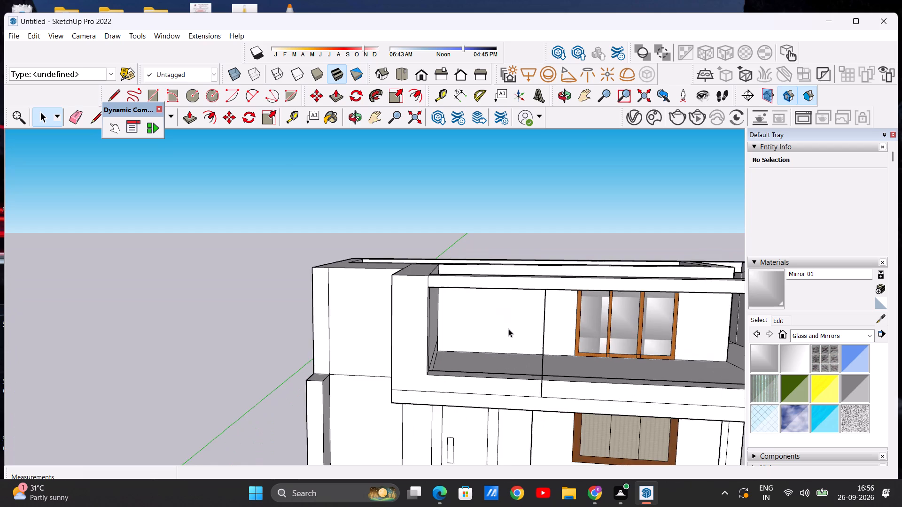
scroll(508, 329, up, 1)
middle_drag(513, 343, 537, 372)
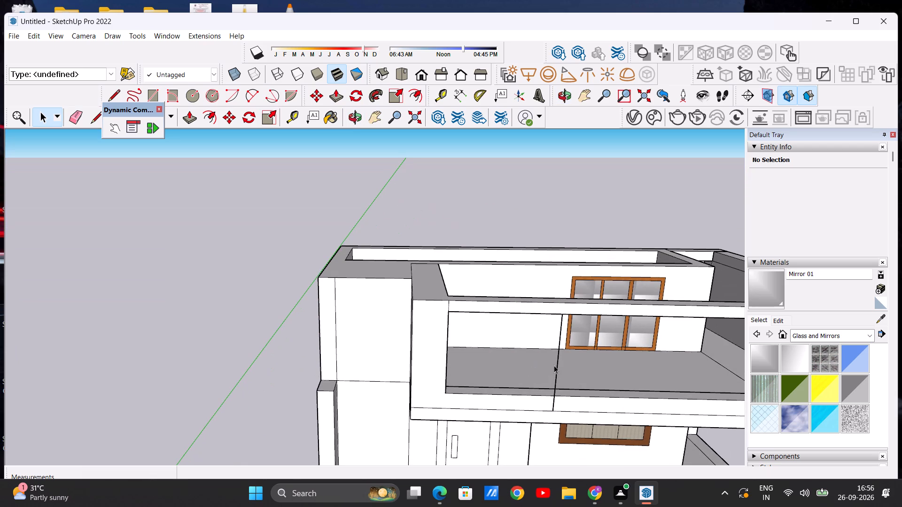
key(ctrl+z)
Draw a short line across the front parapet's top face, from its inner to its outer edge, near the door block's corner.
scroll(466, 351, down, 8)
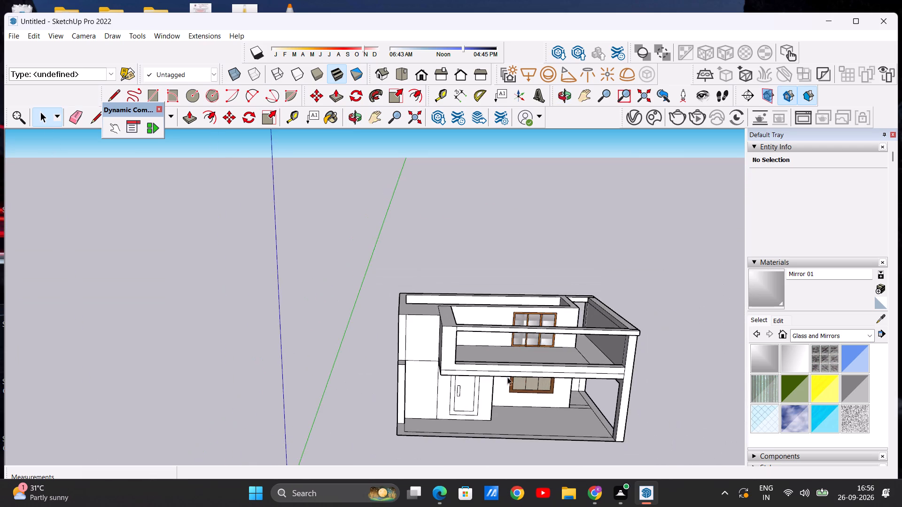
scroll(507, 377, up, 10)
middle_drag(483, 389, 478, 327)
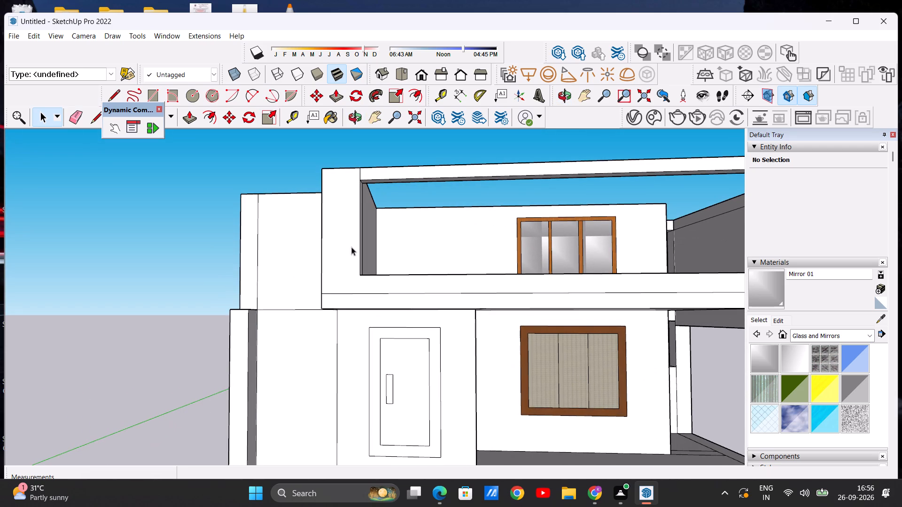
click(112, 95)
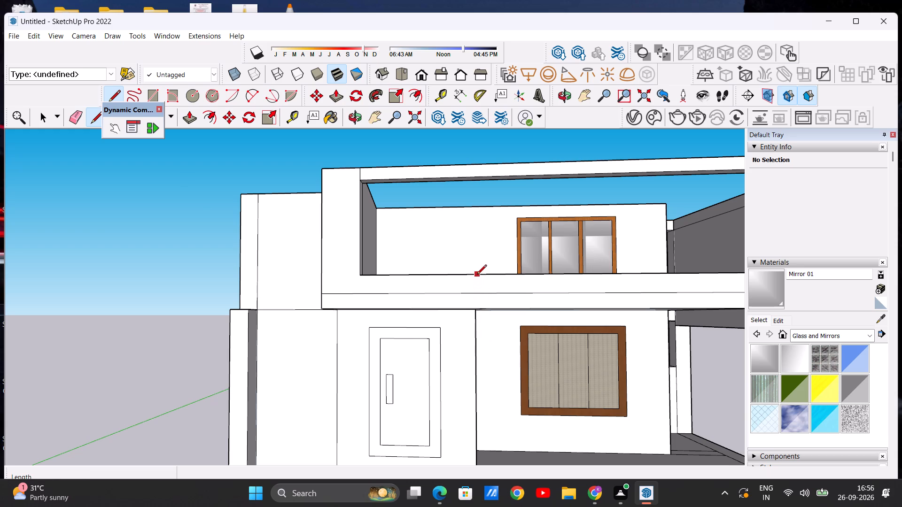
middle_drag(481, 282, 483, 406)
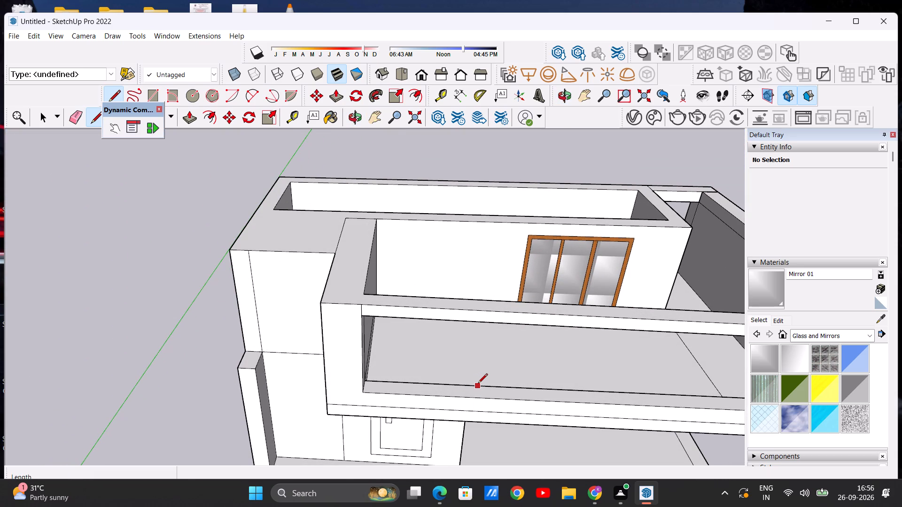
click(486, 385)
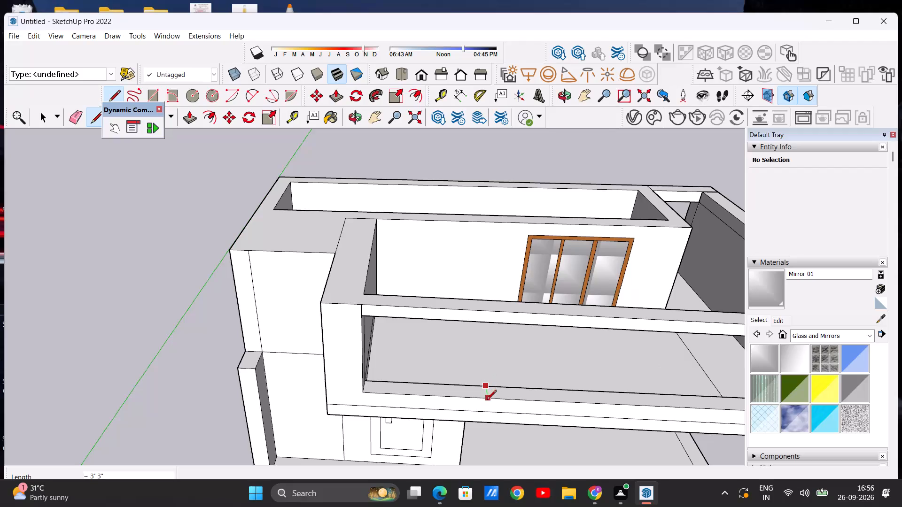
click(487, 400)
key(space)
key(space)
Examine the dividing line on the parapet's top face from above and from the front.
scroll(494, 399, up, 1)
middle_drag(453, 407, 424, 438)
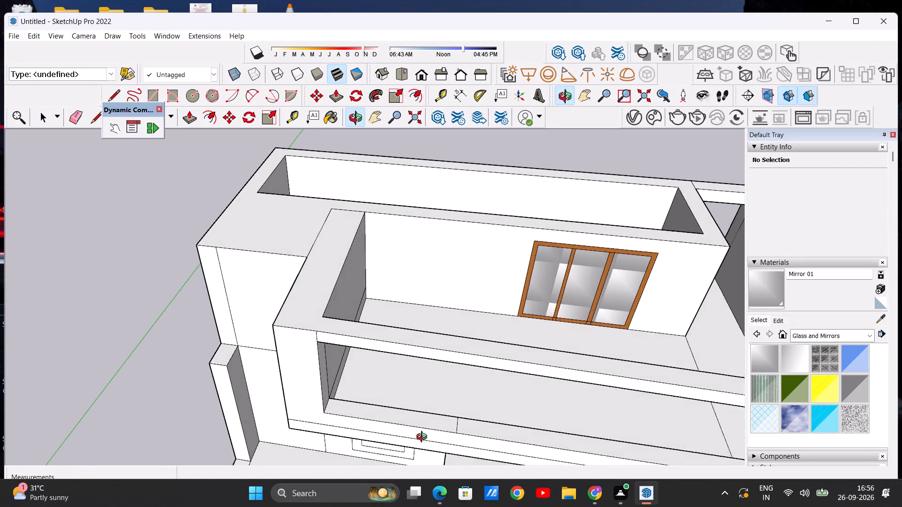
middle_drag(424, 438, 435, 458)
scroll(453, 398, down, 13)
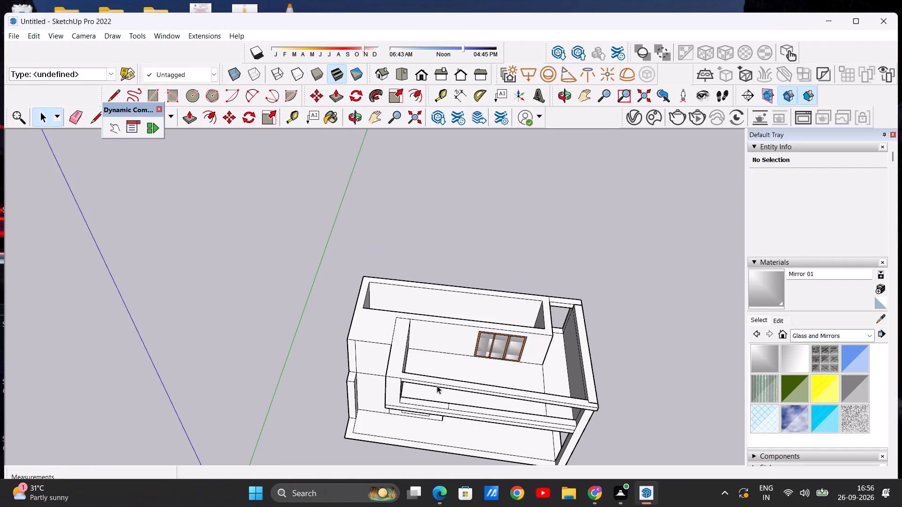
click(397, 77)
scroll(348, 344, up, 12)
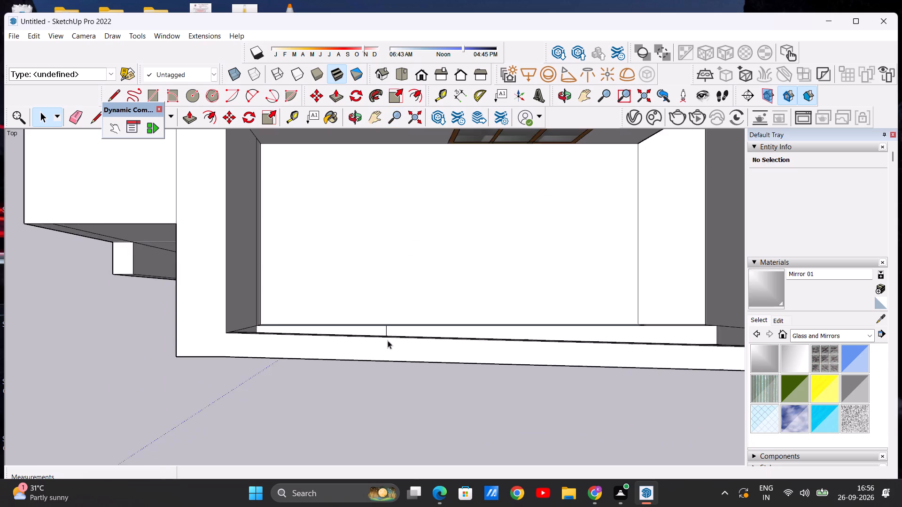
scroll(388, 340, up, 8)
scroll(411, 330, down, 19)
middle_drag(410, 346, 412, 294)
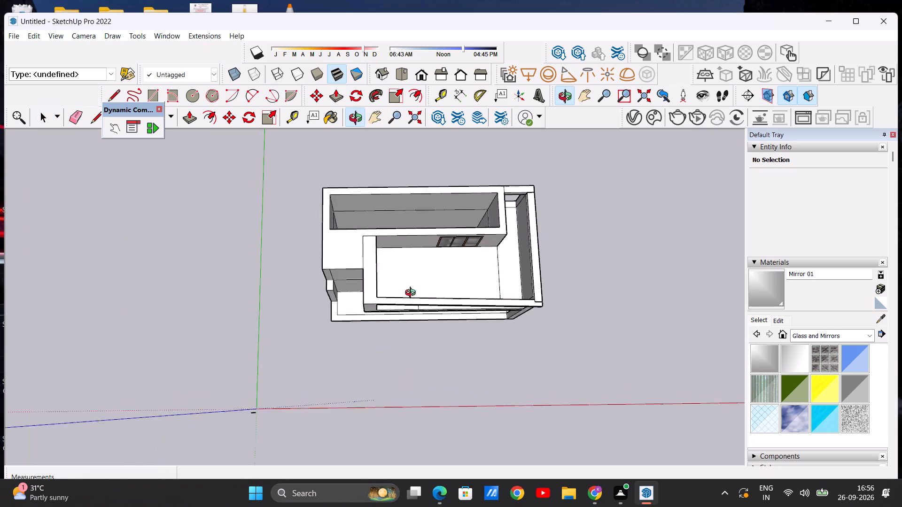
middle_drag(412, 294, 413, 256)
middle_drag(418, 341, 420, 282)
scroll(417, 281, up, 15)
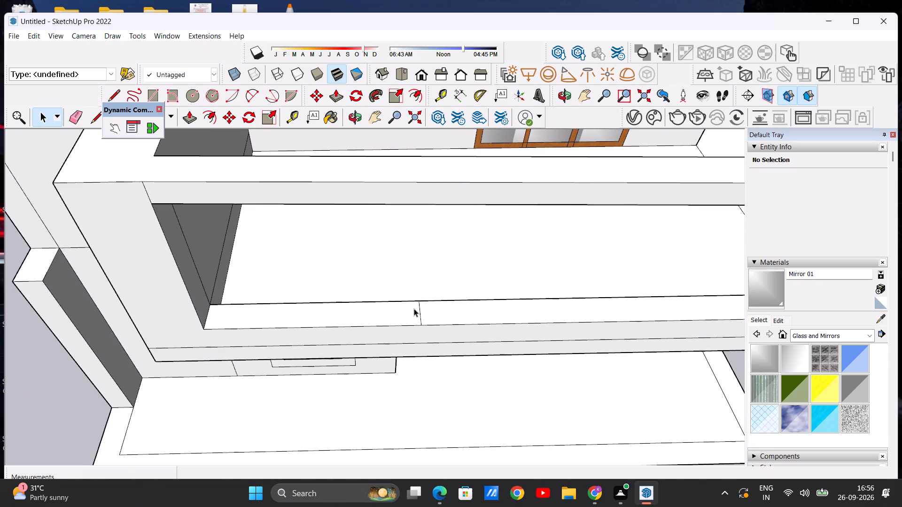
scroll(414, 308, down, 5)
scroll(417, 307, up, 13)
scroll(417, 330, down, 18)
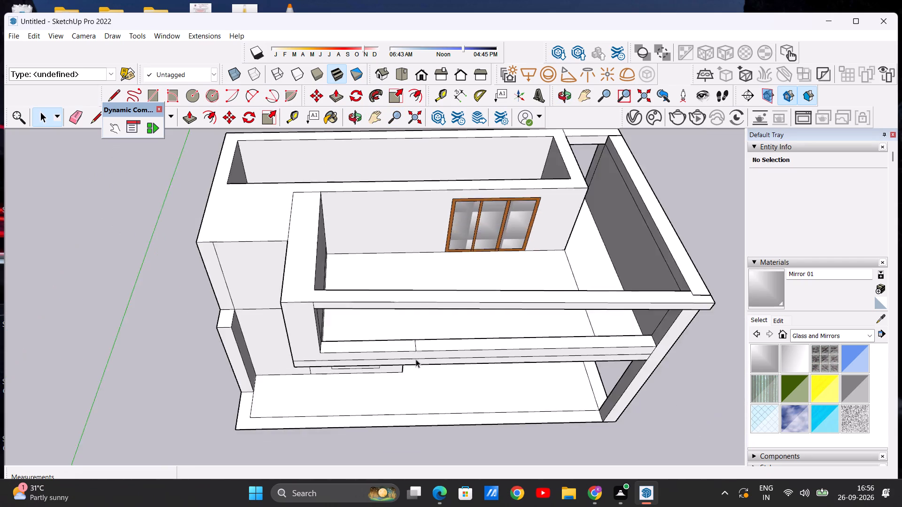
scroll(416, 359, down, 3)
middle_drag(416, 373, 414, 284)
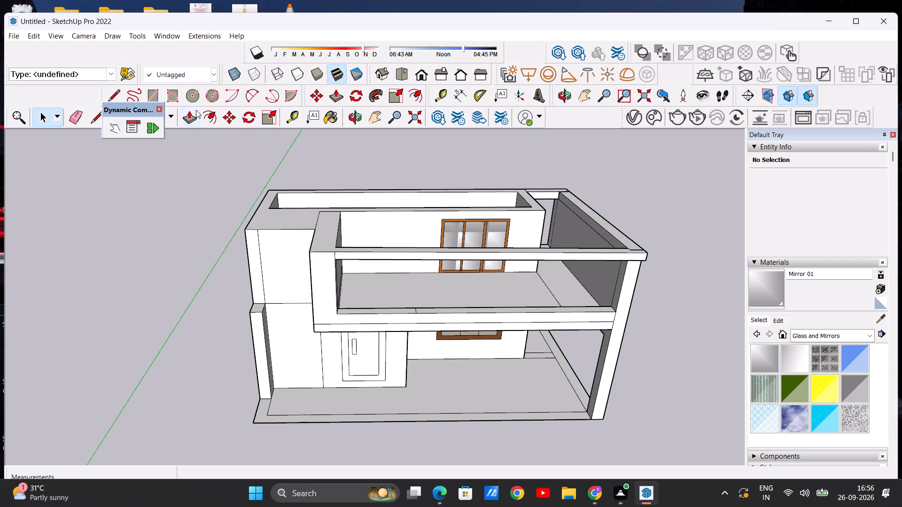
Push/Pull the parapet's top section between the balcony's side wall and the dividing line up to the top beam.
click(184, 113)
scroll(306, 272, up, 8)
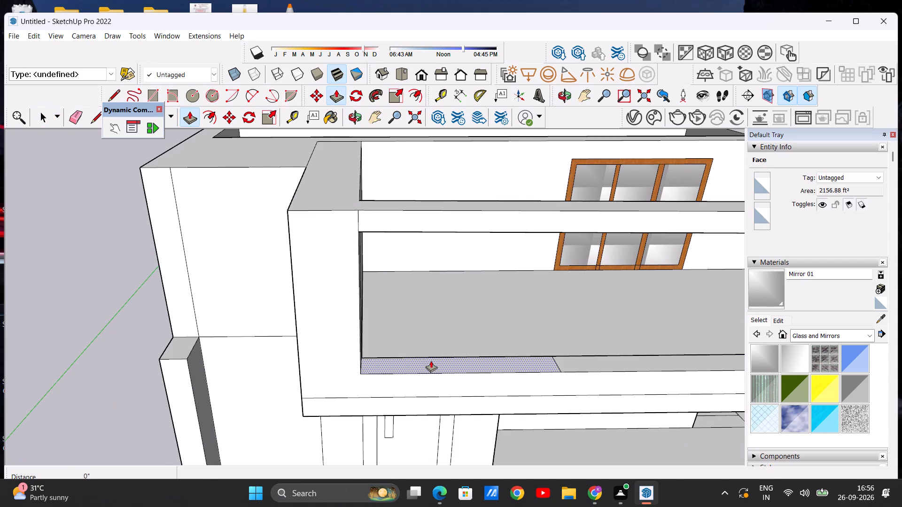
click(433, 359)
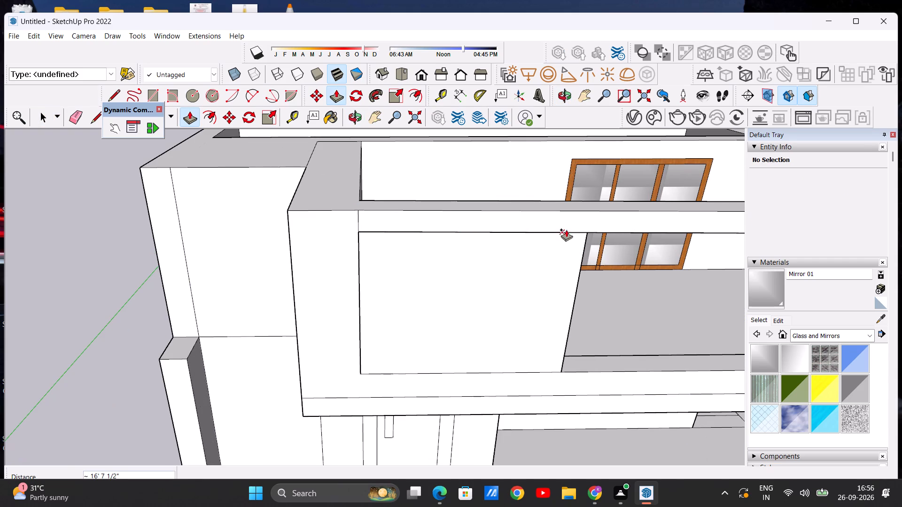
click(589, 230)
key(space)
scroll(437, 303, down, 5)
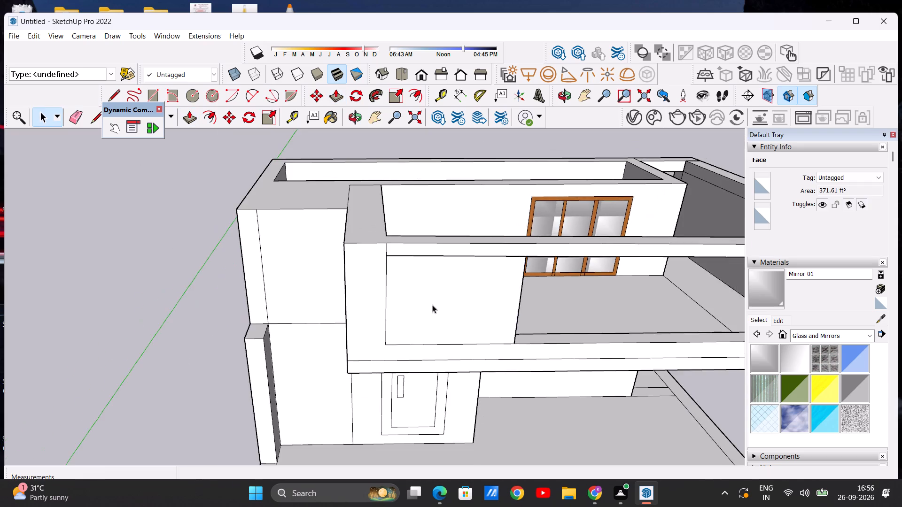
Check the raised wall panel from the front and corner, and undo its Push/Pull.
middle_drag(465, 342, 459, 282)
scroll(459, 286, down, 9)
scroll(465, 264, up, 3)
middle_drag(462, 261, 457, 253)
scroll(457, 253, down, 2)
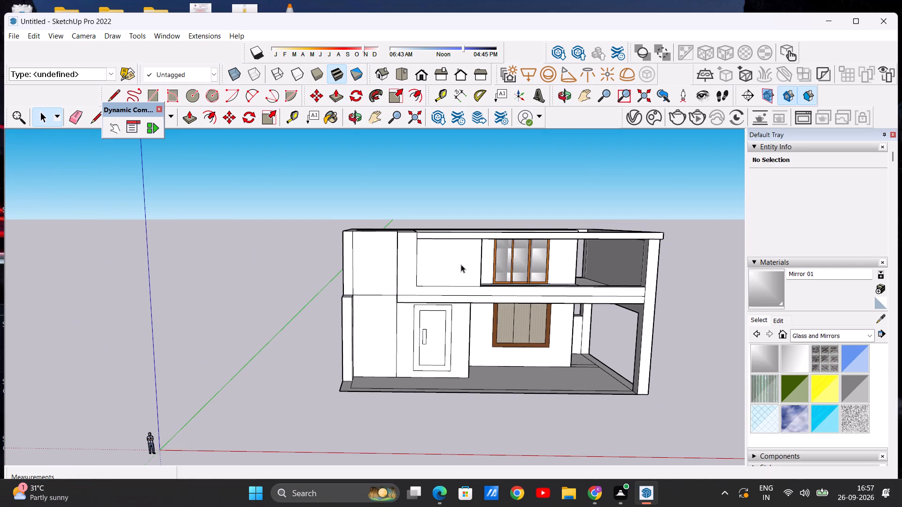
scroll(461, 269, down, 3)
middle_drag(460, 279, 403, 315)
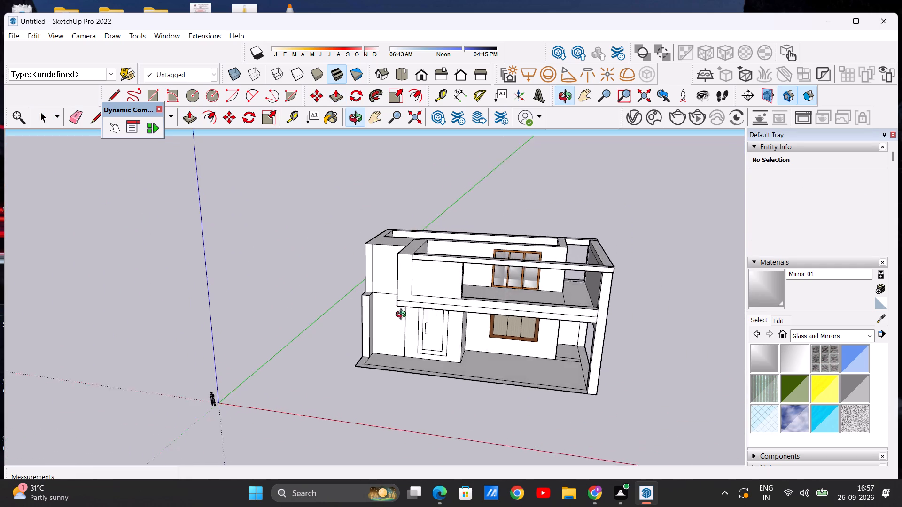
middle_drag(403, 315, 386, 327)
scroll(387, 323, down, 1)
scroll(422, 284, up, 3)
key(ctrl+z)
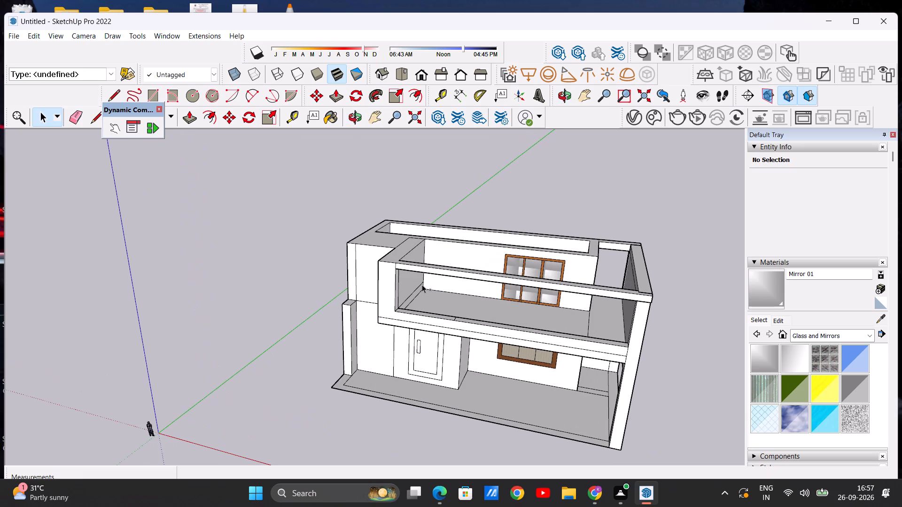
Examine the open balcony and the divided parapet from above, from the side and from the front.
middle_drag(424, 329, 449, 418)
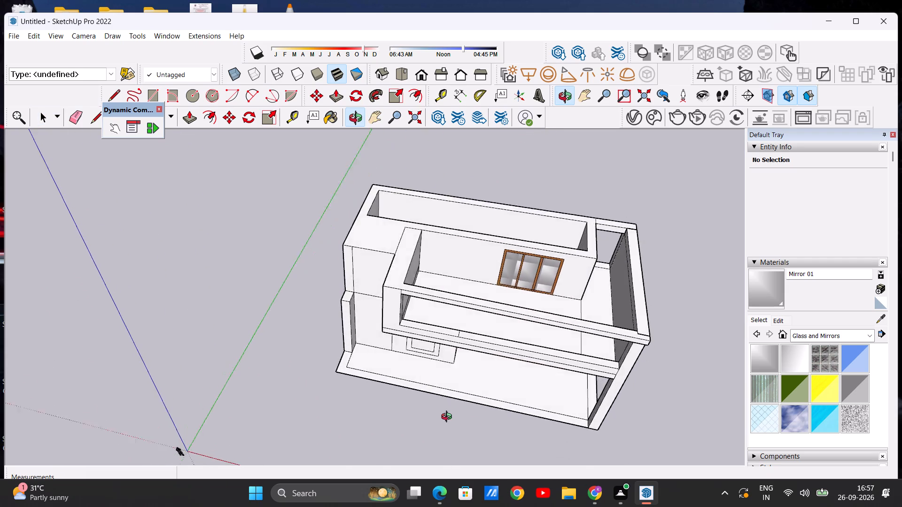
middle_drag(449, 418, 482, 340)
middle_drag(445, 359, 453, 446)
scroll(435, 325, up, 4)
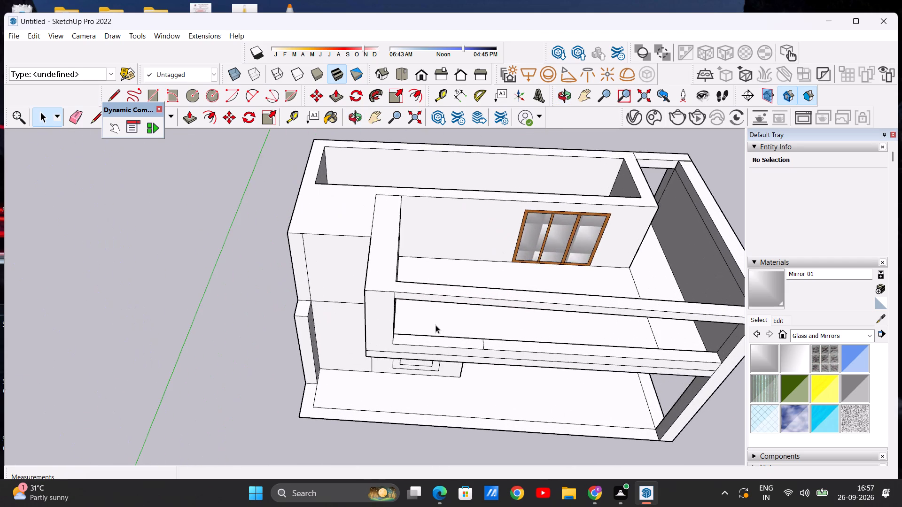
scroll(436, 323, down, 3)
middle_drag(490, 315, 171, 339)
middle_drag(274, 341, 492, 344)
middle_drag(380, 386, 429, 284)
middle_drag(397, 338, 458, 309)
scroll(455, 328, up, 2)
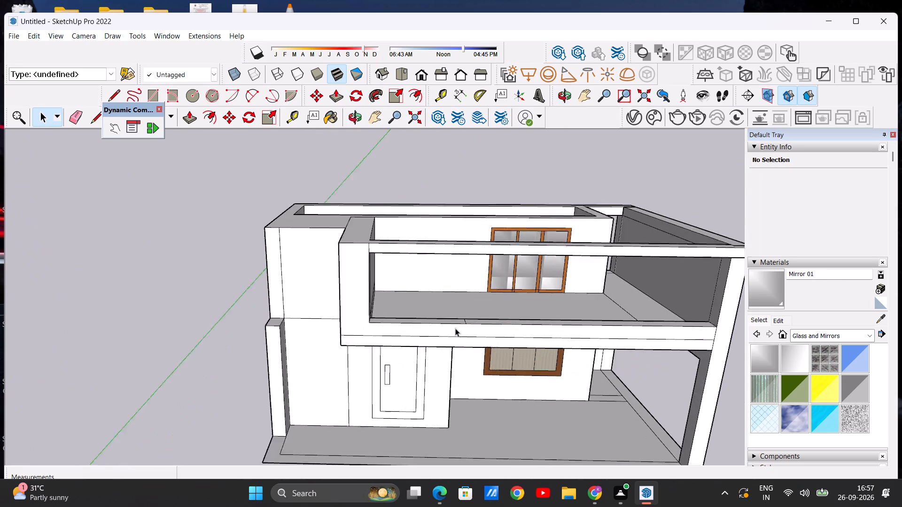
scroll(455, 328, up, 3)
Push/Pull the parapet's top section above the door block up about 17' 6" to meet the top beam's underside.
click(192, 115)
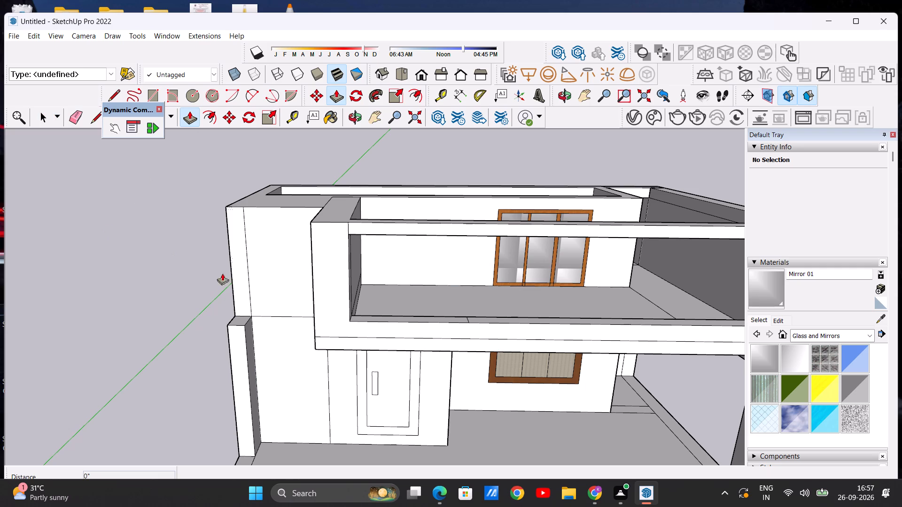
middle_drag(389, 315, 389, 384)
scroll(390, 384, down, 1)
scroll(401, 375, up, 5)
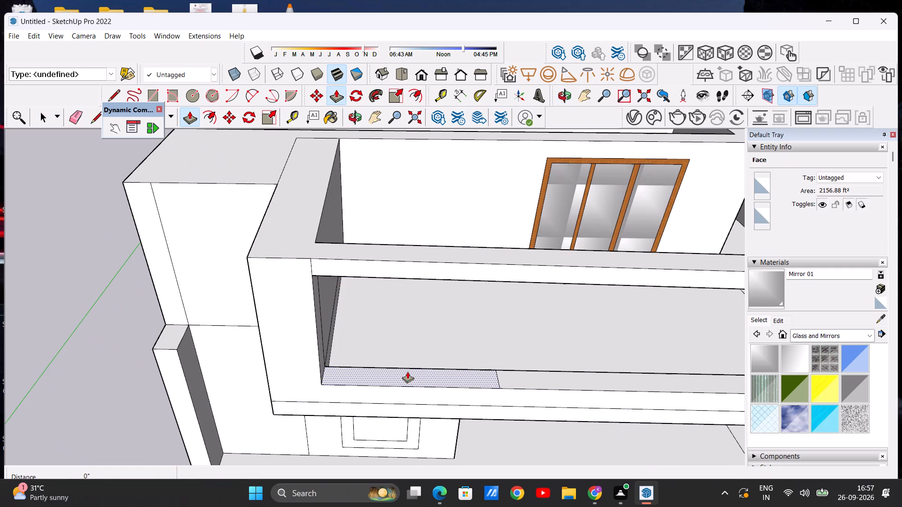
click(407, 371)
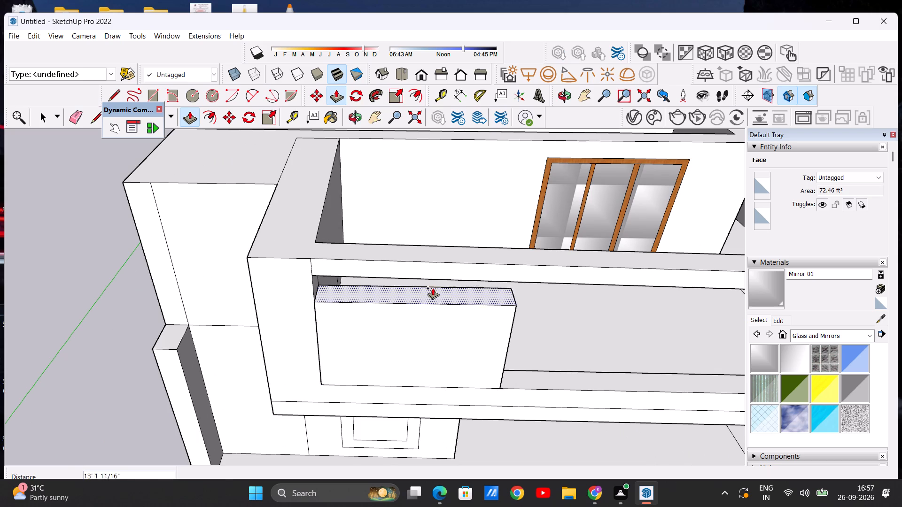
click(521, 276)
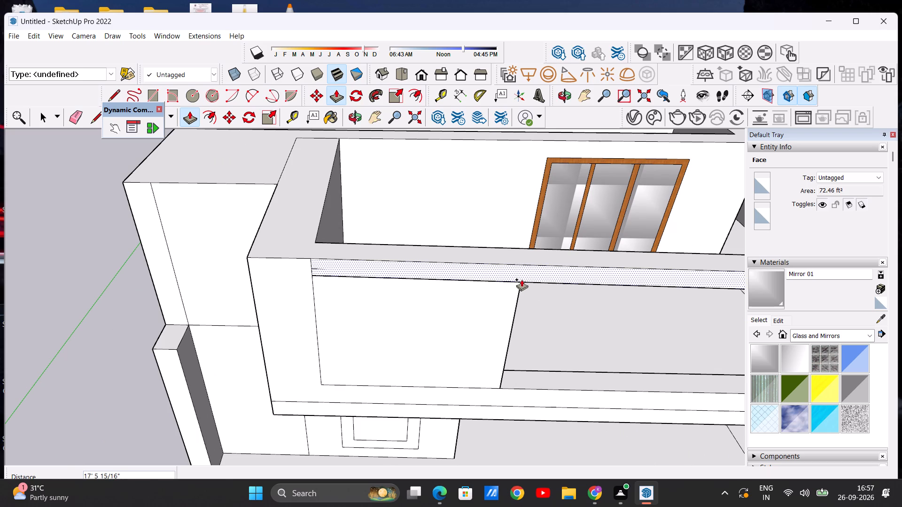
key(space)
Examine the front facade with the new wall panel closing the balcony section above the door.
scroll(330, 238, down, 7)
middle_drag(360, 352, 364, 242)
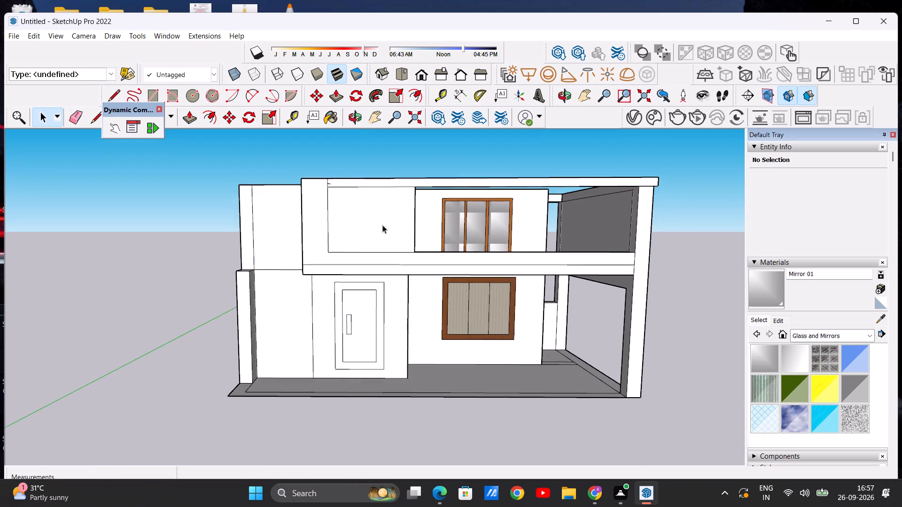
scroll(402, 230, up, 3)
scroll(373, 278, down, 6)
scroll(392, 240, up, 5)
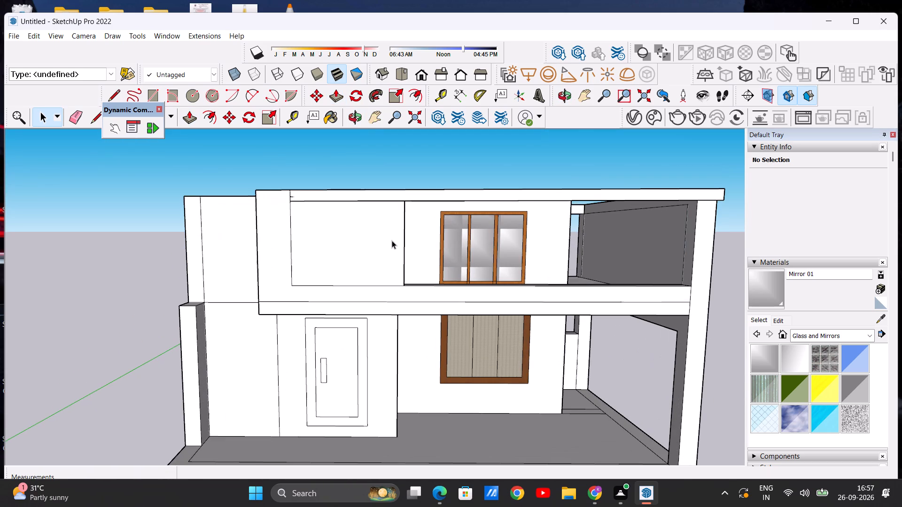
scroll(379, 254, down, 5)
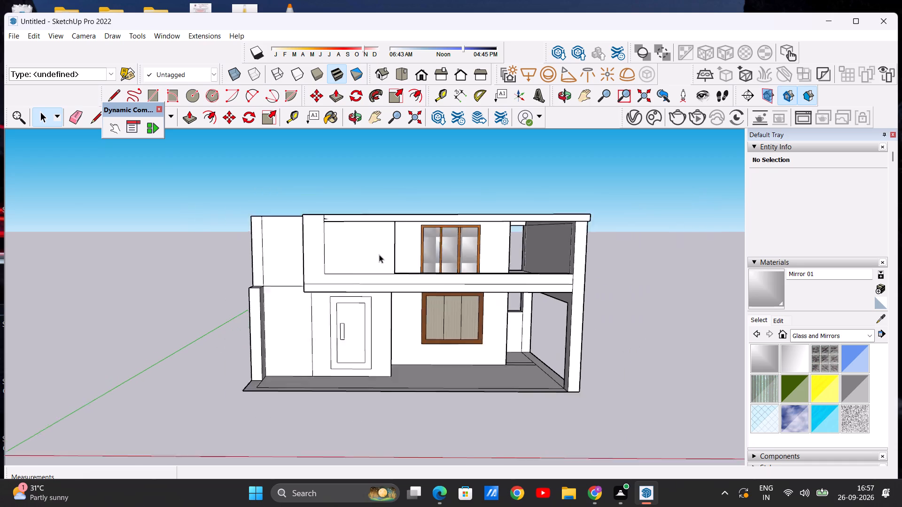
scroll(379, 254, down, 2)
scroll(380, 243, up, 3)
scroll(378, 235, down, 2)
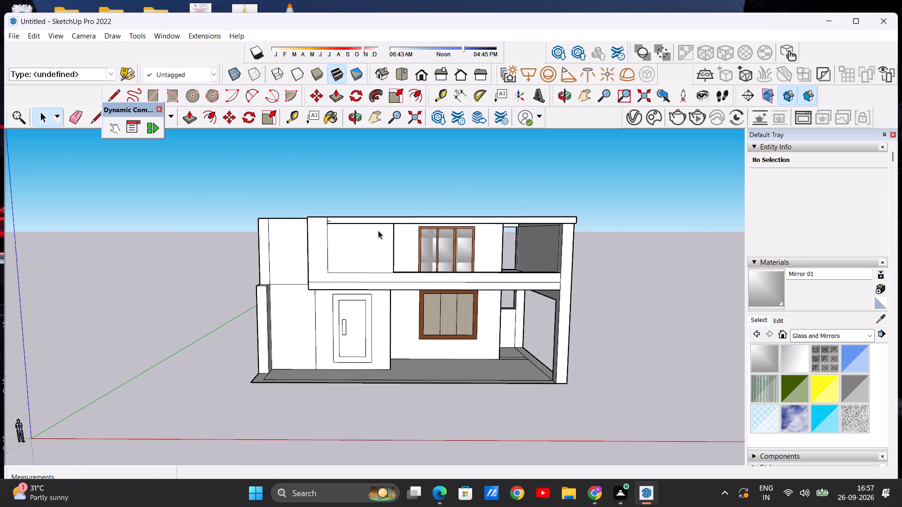
Draw a rectangle about 9' 3" wide and 15' high on the balcony wall panel above the door, down to its bottom edge.
middle_click(339, 246)
scroll(352, 233, up, 4)
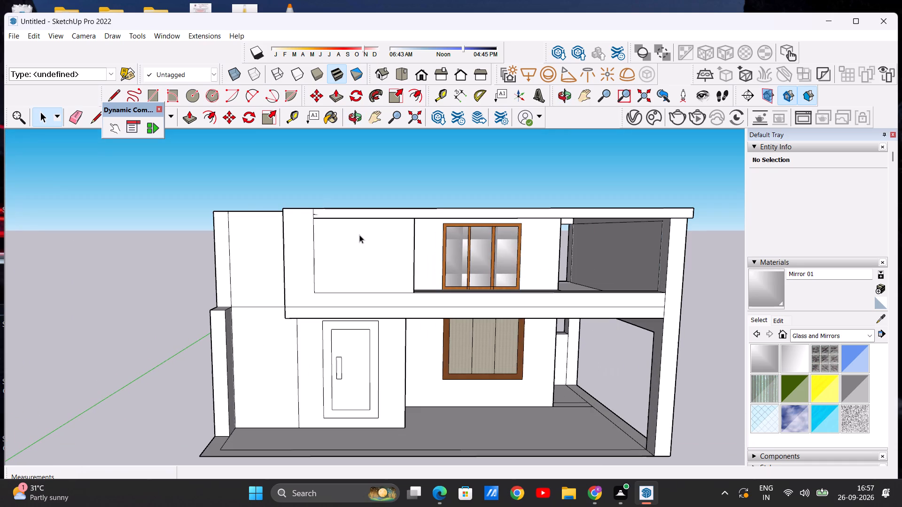
click(156, 91)
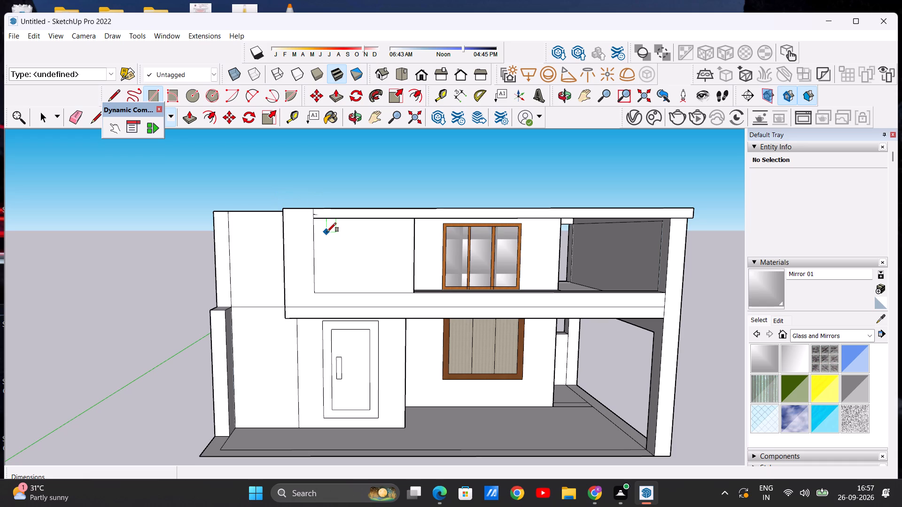
click(334, 226)
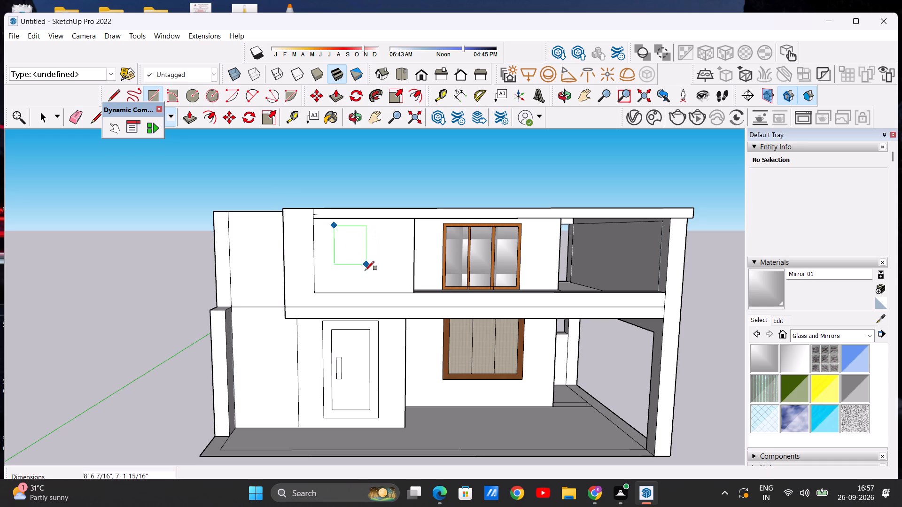
click(375, 293)
key(space)
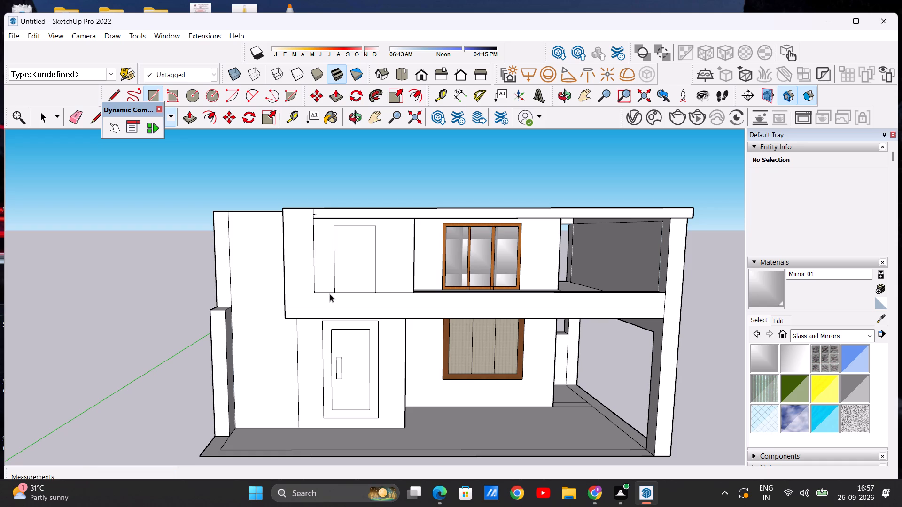
scroll(294, 298, down, 3)
scroll(322, 269, up, 1)
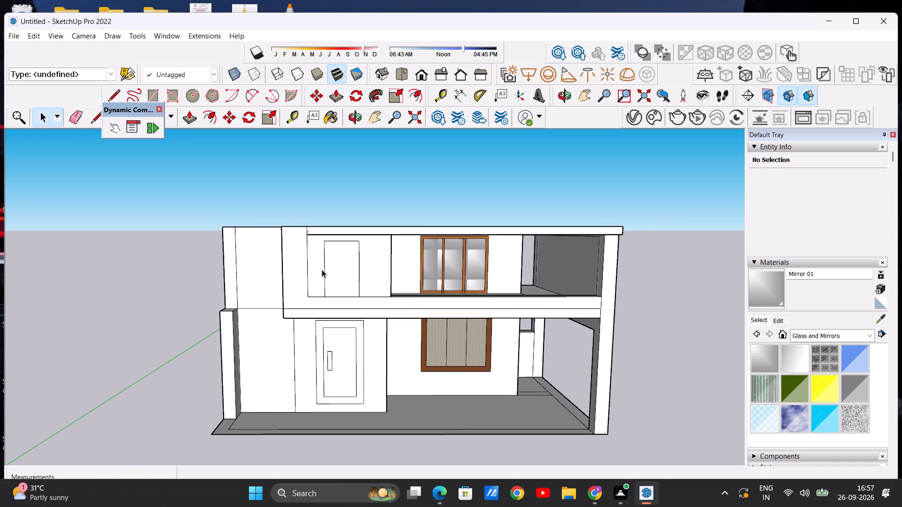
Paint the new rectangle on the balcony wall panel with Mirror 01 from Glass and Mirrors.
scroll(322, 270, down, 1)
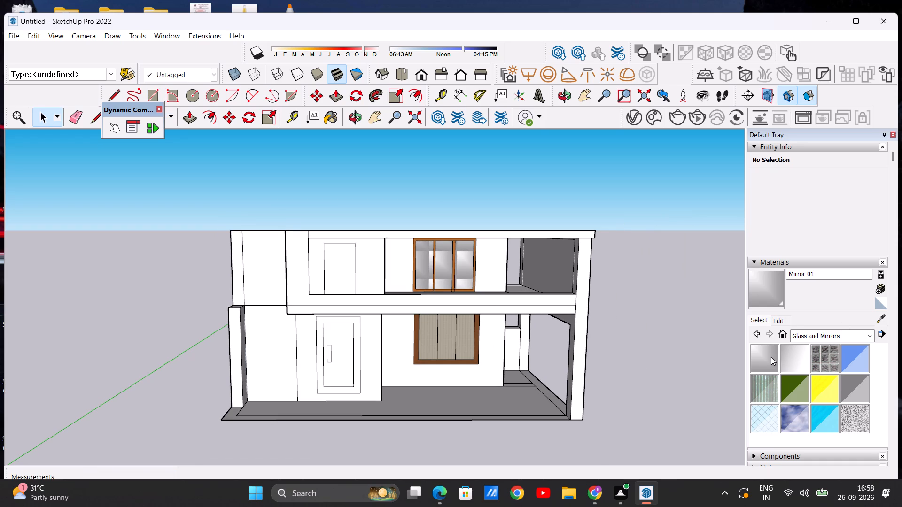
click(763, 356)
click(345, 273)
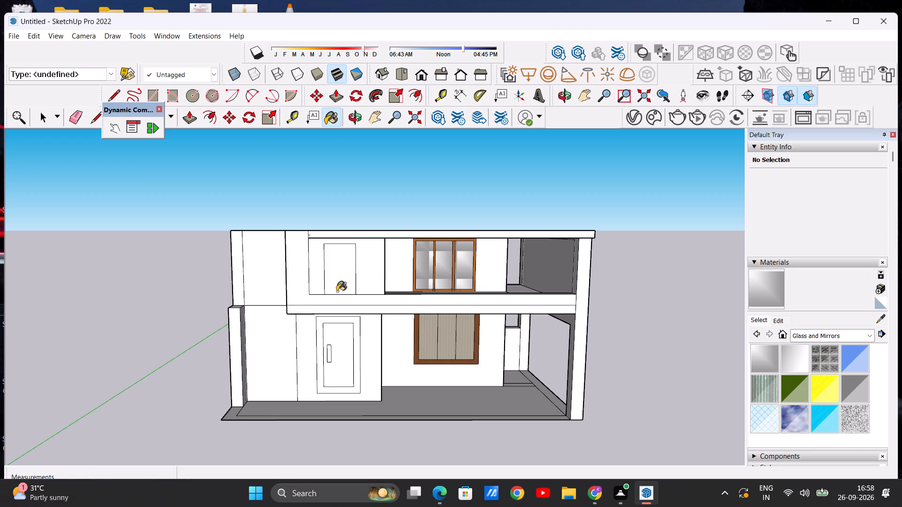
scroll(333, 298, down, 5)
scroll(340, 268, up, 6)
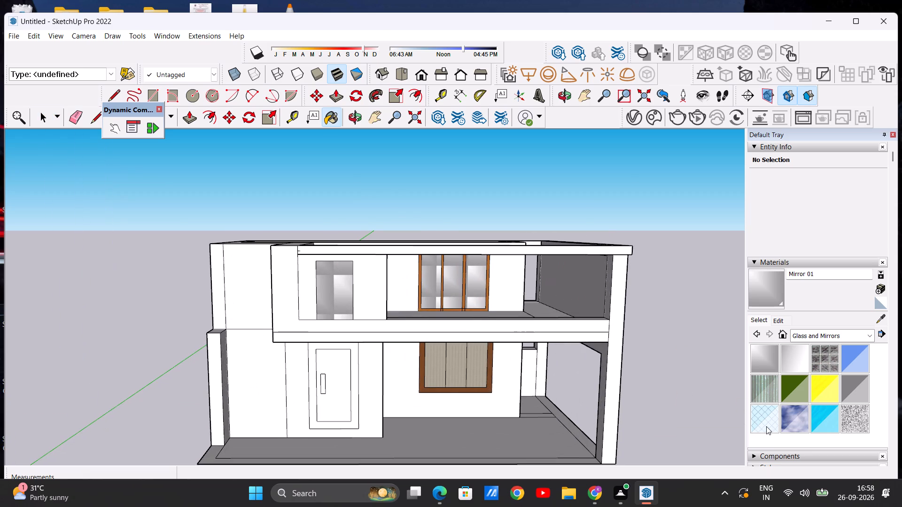
Paint the rectangle on the balcony wall panel with Translucent Glass Safety.
click(769, 424)
click(338, 289)
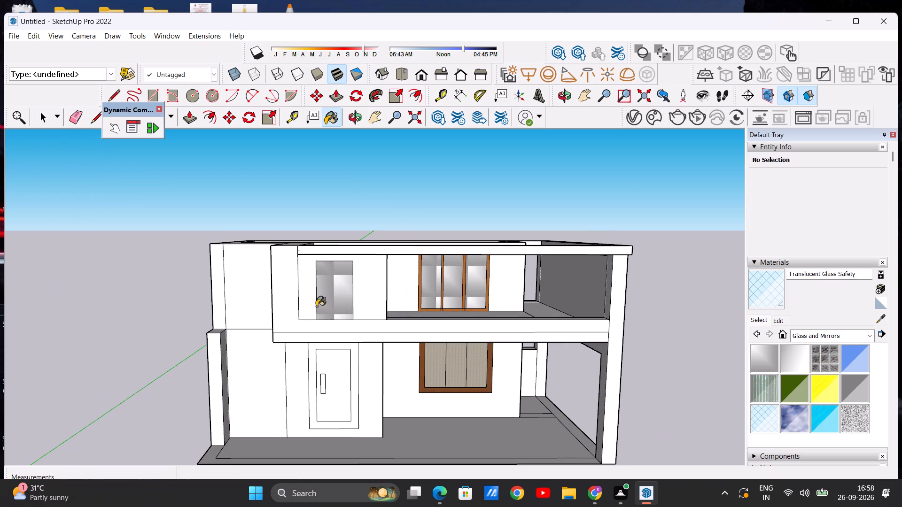
scroll(316, 307, down, 4)
scroll(339, 295, up, 5)
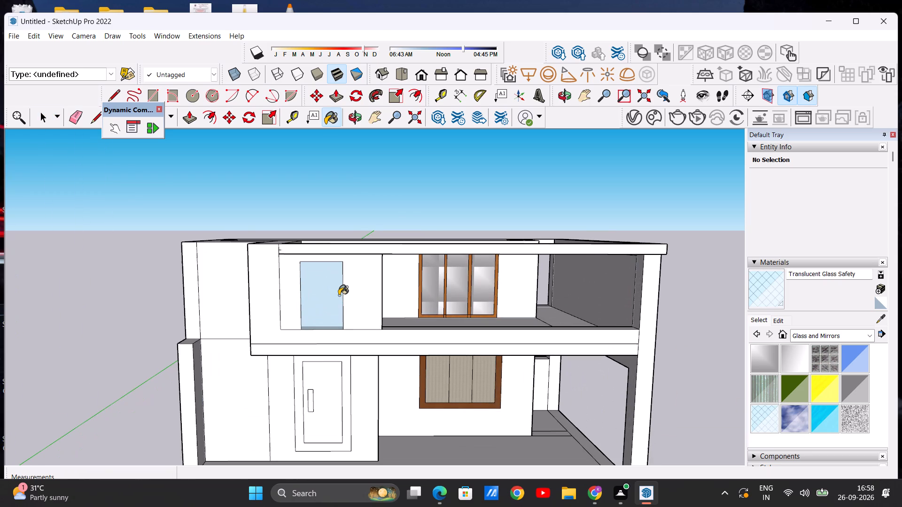
key(space)
Paint the front face of the balcony wall panel around the glass with Wood Bamboo from the Wood materials.
click(870, 338)
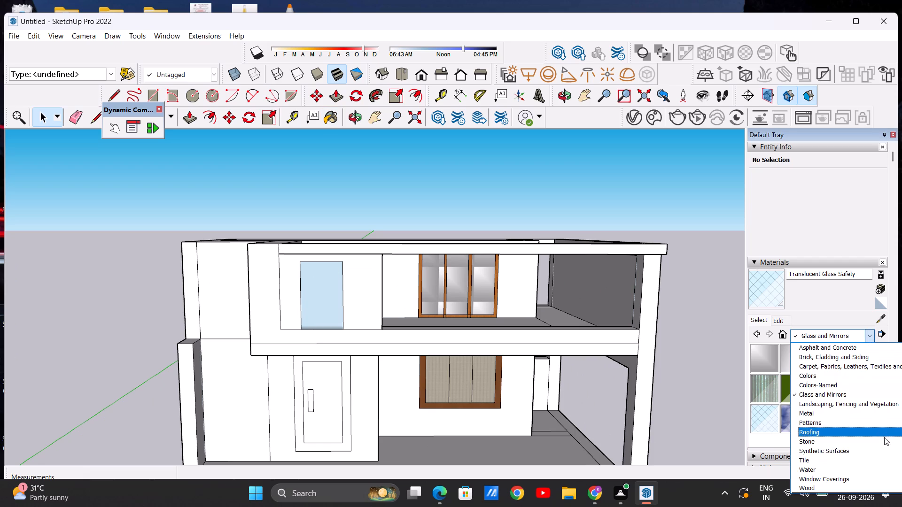
click(866, 484)
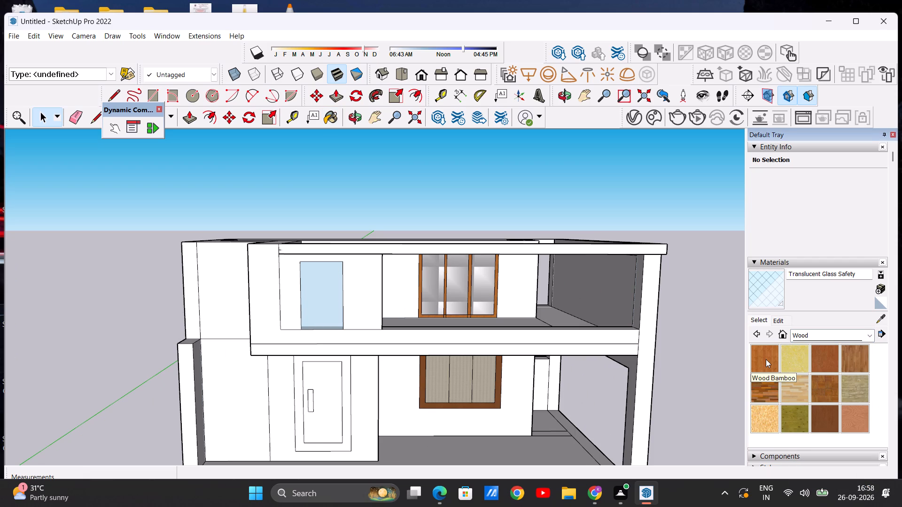
click(766, 359)
scroll(354, 285, up, 4)
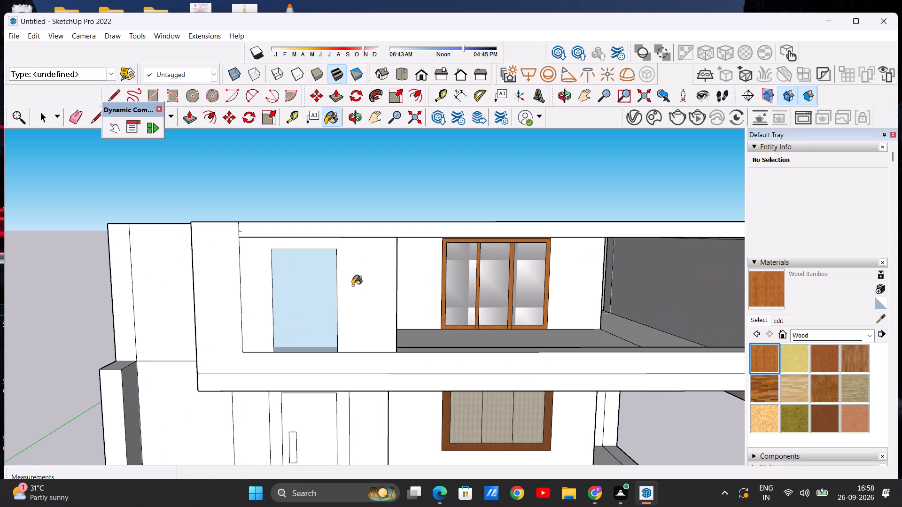
click(352, 286)
scroll(378, 288, down, 4)
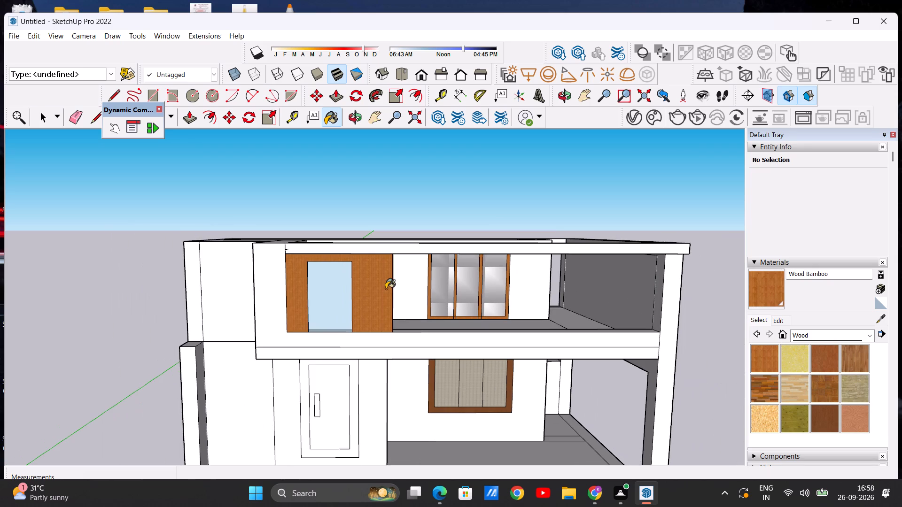
Examine the wood-clad balcony panel and its glass opening from below, from the front and from above.
scroll(389, 297, down, 2)
scroll(381, 291, up, 5)
middle_drag(385, 315, 382, 249)
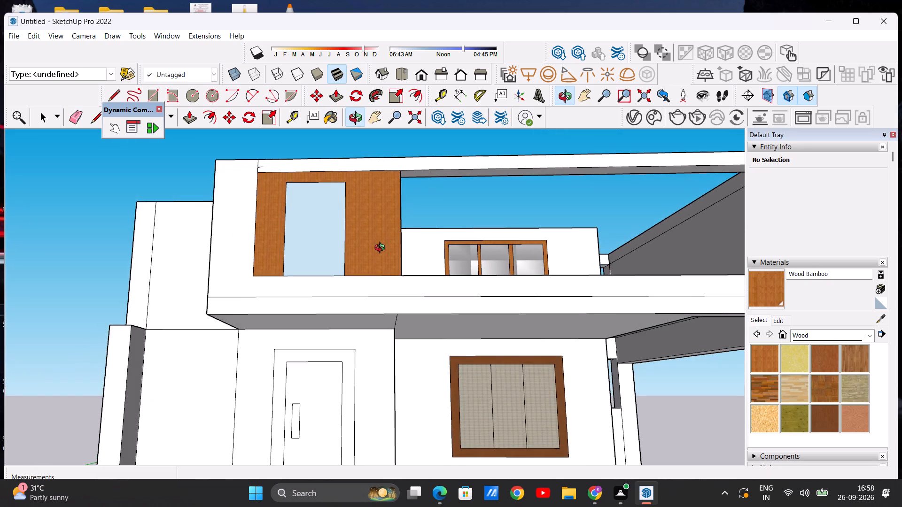
middle_drag(382, 249, 401, 316)
scroll(398, 310, down, 1)
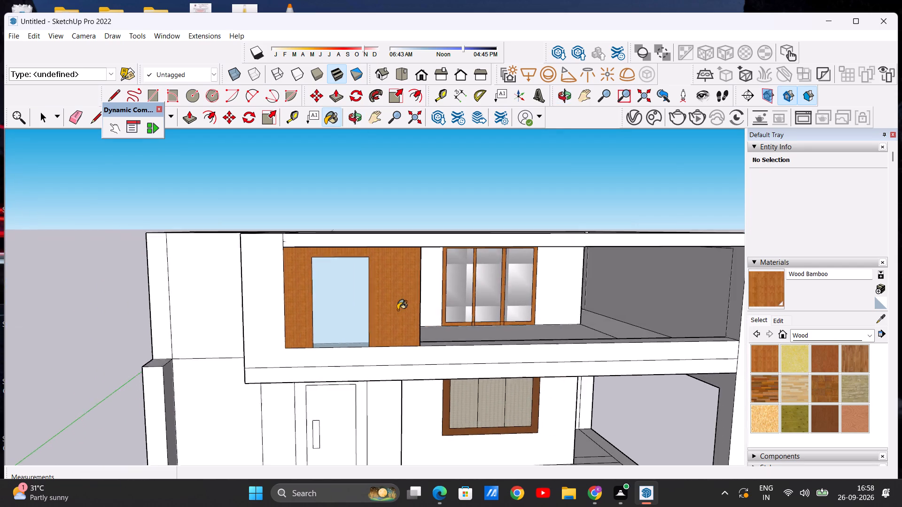
scroll(397, 310, down, 3)
middle_drag(442, 292, 397, 399)
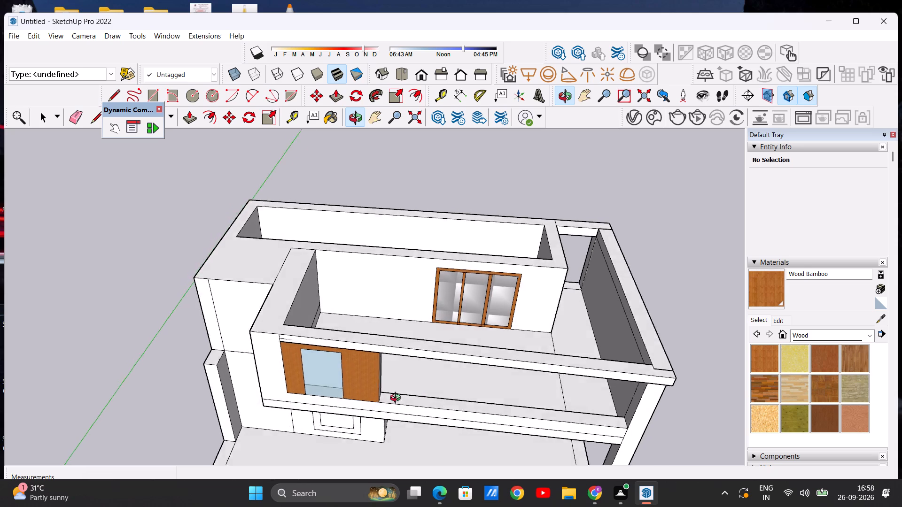
middle_drag(397, 399, 387, 374)
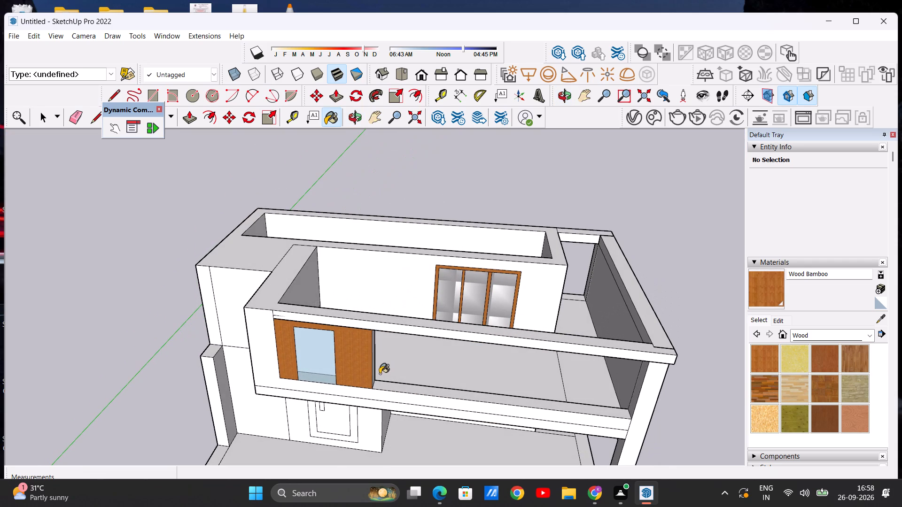
key(space)
scroll(342, 313, down, 3)
scroll(374, 303, up, 3)
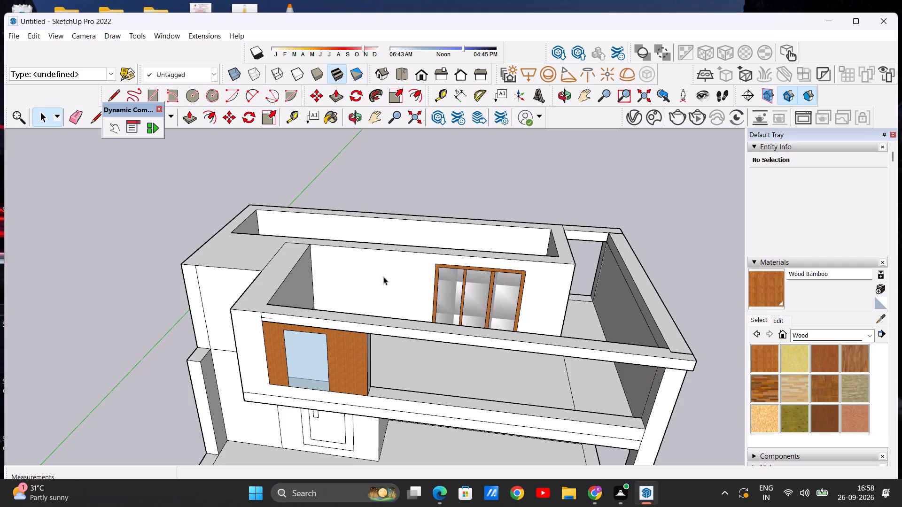
Paint the balcony panel's exposed side edge and its inner face with Wood Bamboo.
scroll(387, 275, down, 8)
middle_drag(378, 341, 371, 284)
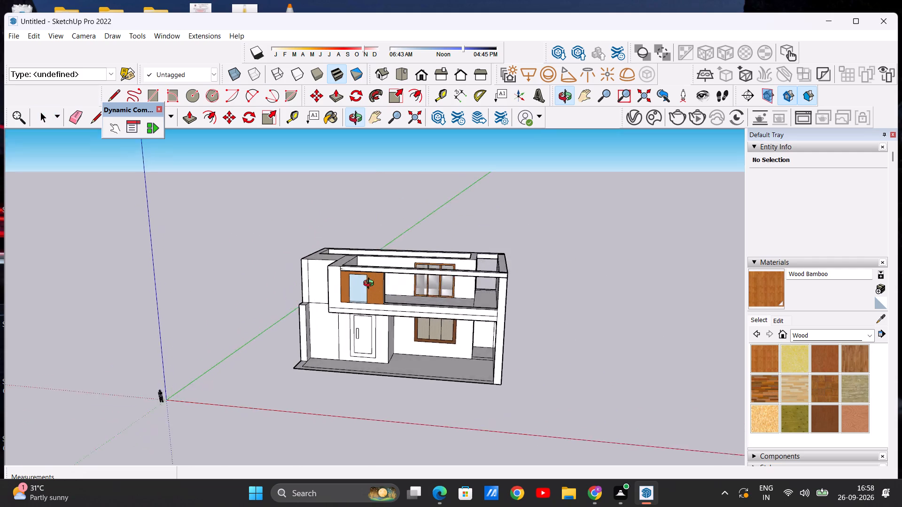
middle_drag(371, 284, 250, 338)
middle_drag(343, 291, 257, 323)
click(770, 289)
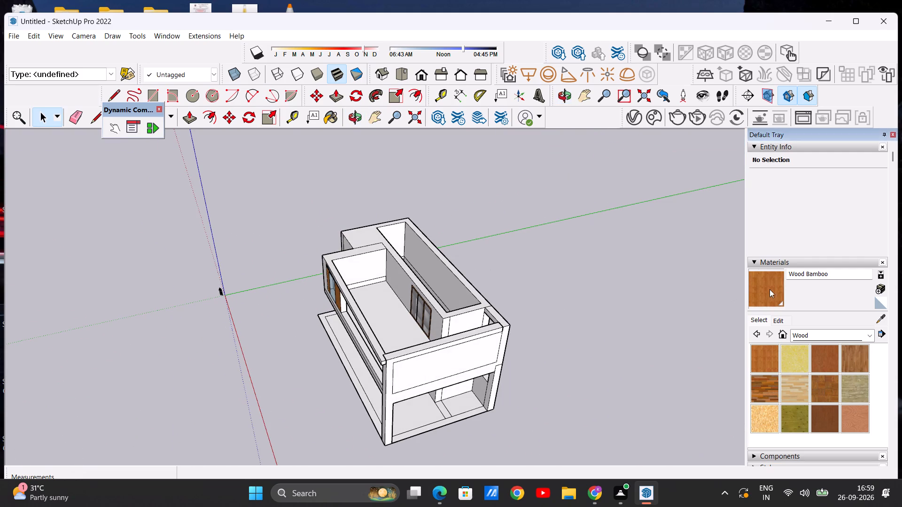
scroll(361, 335, up, 13)
click(329, 237)
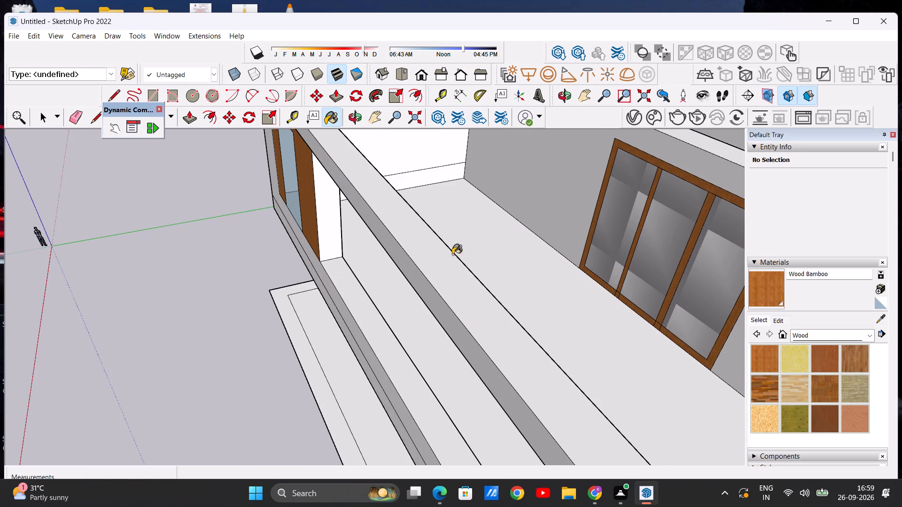
scroll(498, 253, down, 9)
middle_drag(607, 253, 359, 279)
scroll(422, 272, up, 6)
click(441, 267)
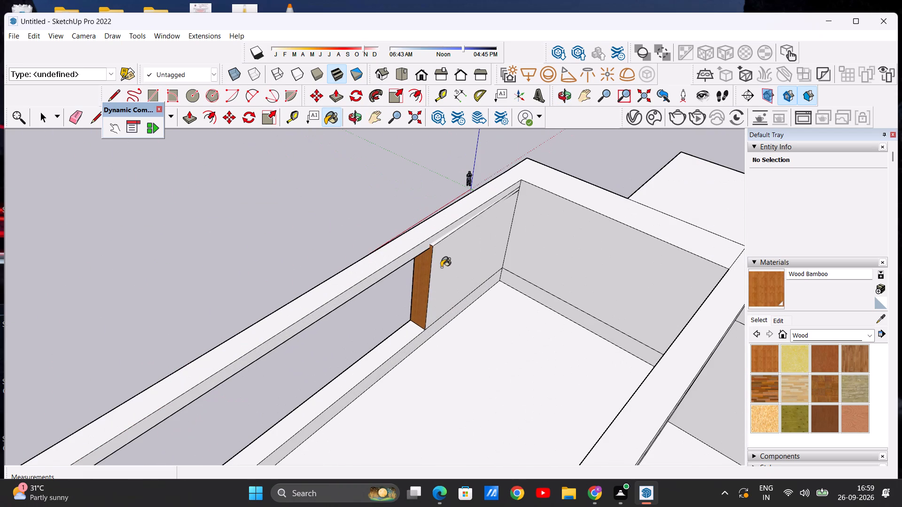
scroll(461, 273, down, 2)
key(space)
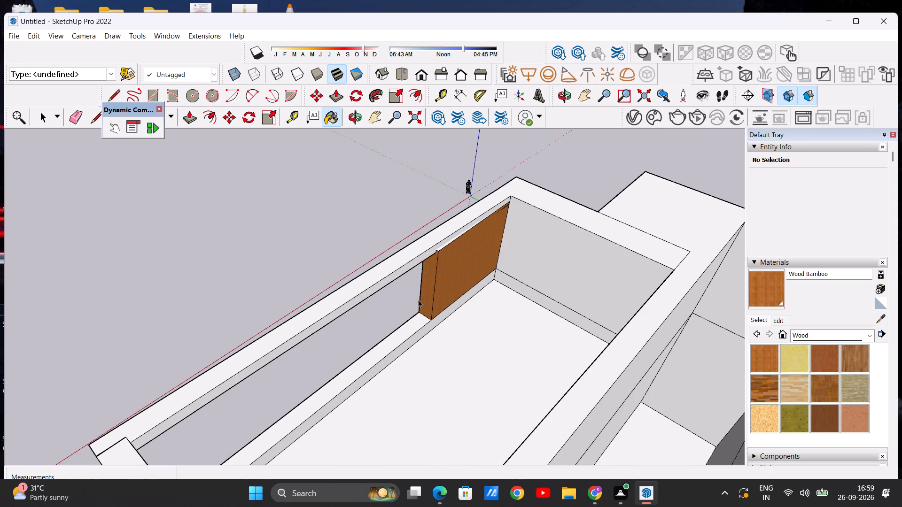
Examine the painted balcony panel from behind, from the building's corner and close up from the front.
middle_drag(466, 300, 594, 285)
middle_drag(338, 314, 544, 292)
middle_drag(448, 313, 567, 277)
scroll(465, 251, down, 3)
middle_drag(382, 230, 244, 292)
middle_drag(378, 252, 424, 224)
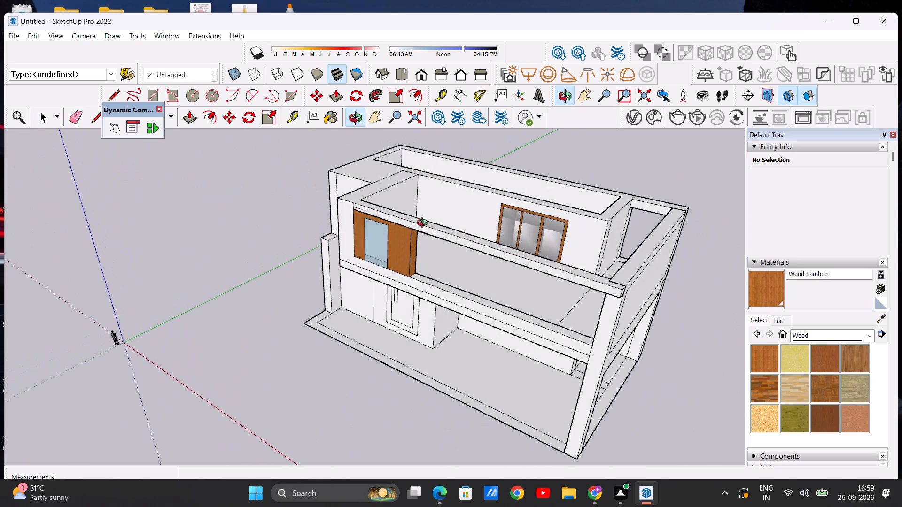
middle_drag(424, 224, 444, 200)
middle_drag(397, 246, 517, 244)
scroll(372, 238, up, 7)
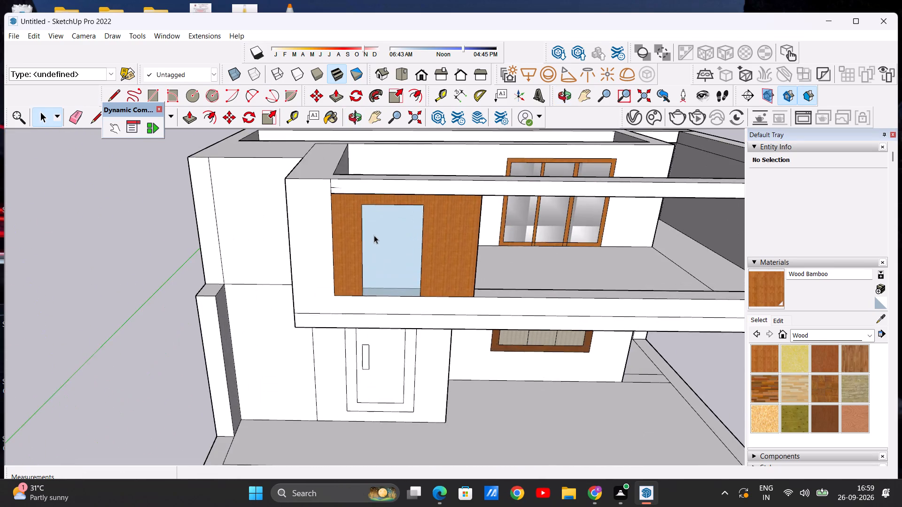
Examine the whole front facade from a distance, at eye level and from above.
scroll(364, 237, down, 5)
middle_drag(365, 277, 365, 232)
scroll(327, 248, down, 11)
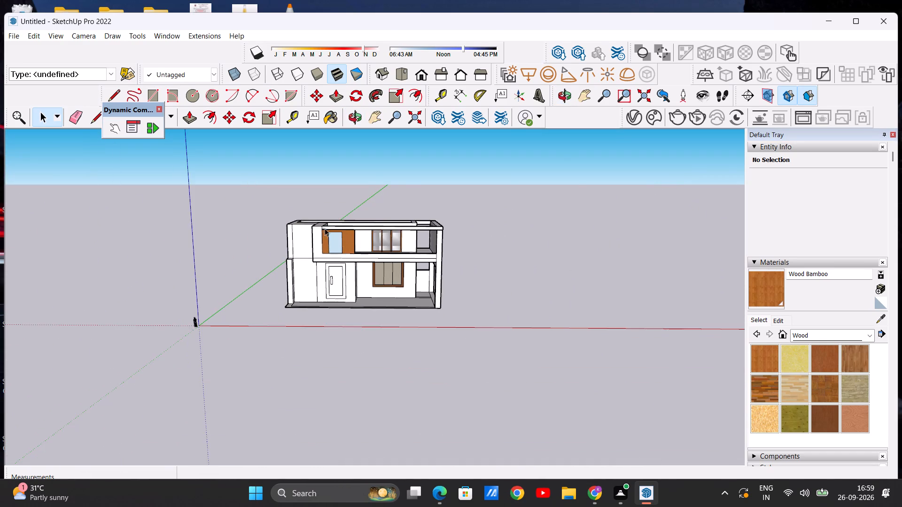
scroll(343, 228, up, 8)
scroll(346, 237, down, 3)
middle_drag(381, 275, 382, 255)
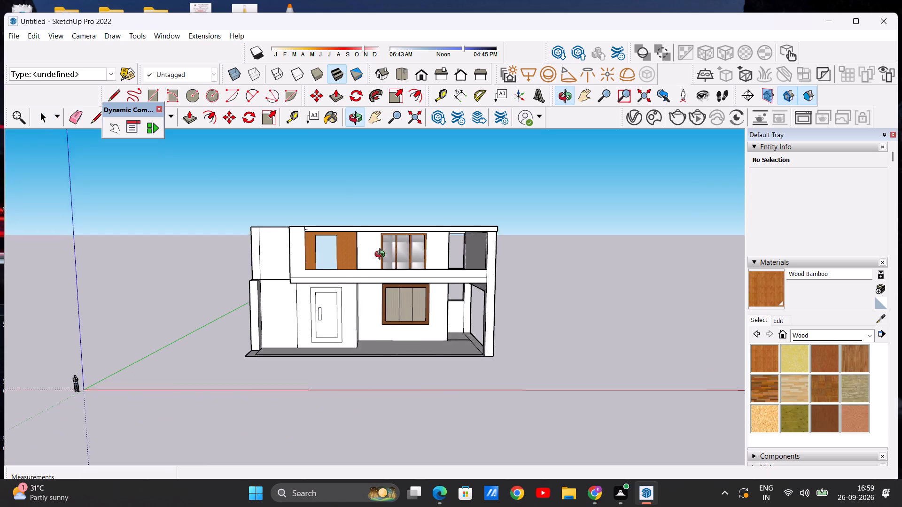
middle_drag(382, 255, 379, 255)
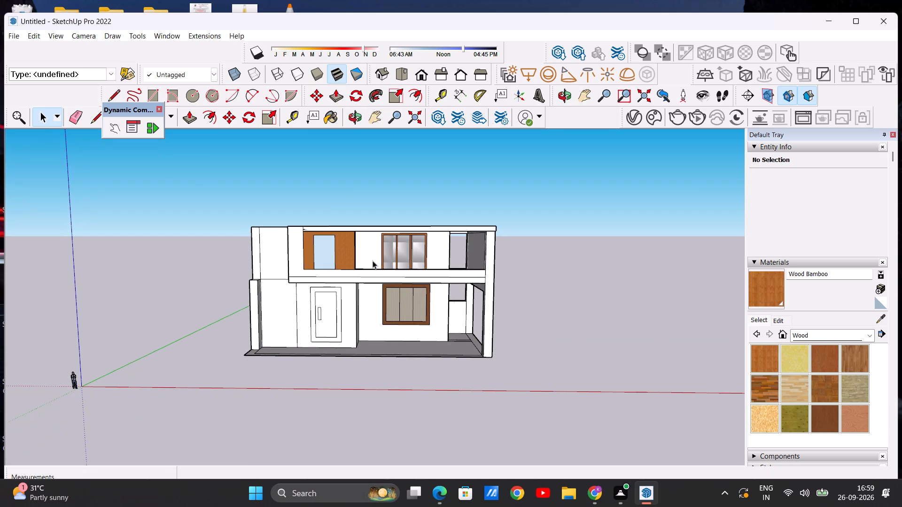
scroll(317, 305, up, 6)
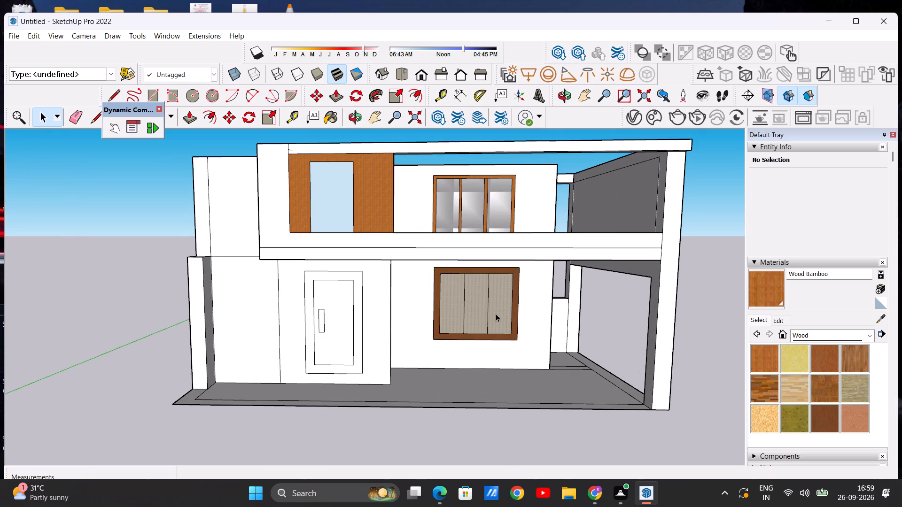
scroll(357, 313, down, 5)
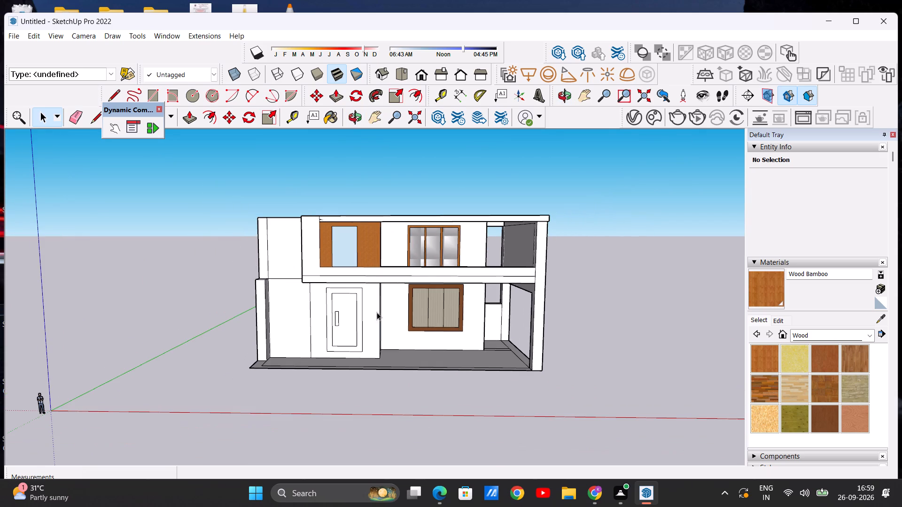
scroll(428, 304, down, 3)
scroll(336, 356, up, 1)
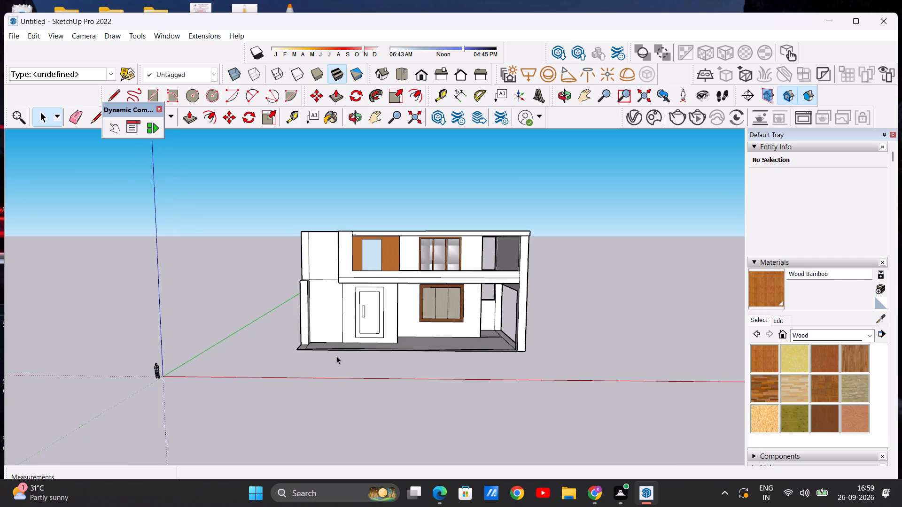
scroll(336, 356, up, 2)
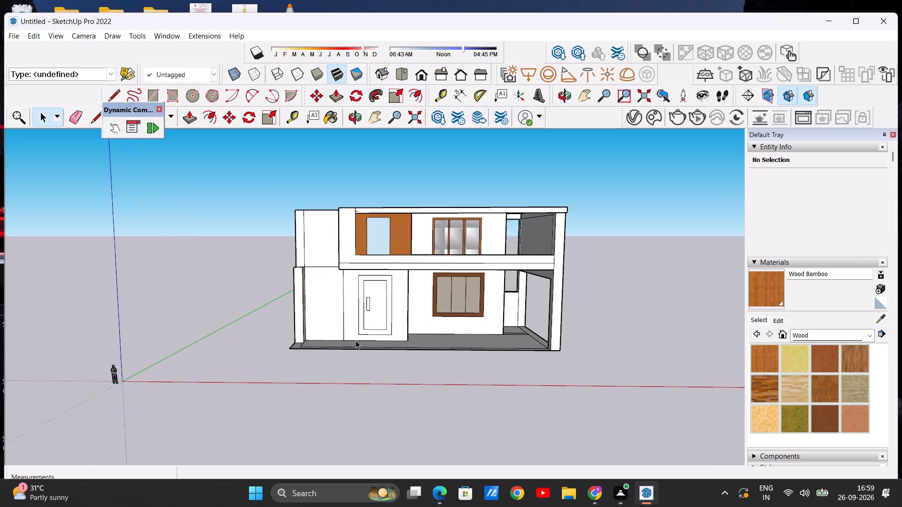
middle_drag(377, 353, 381, 422)
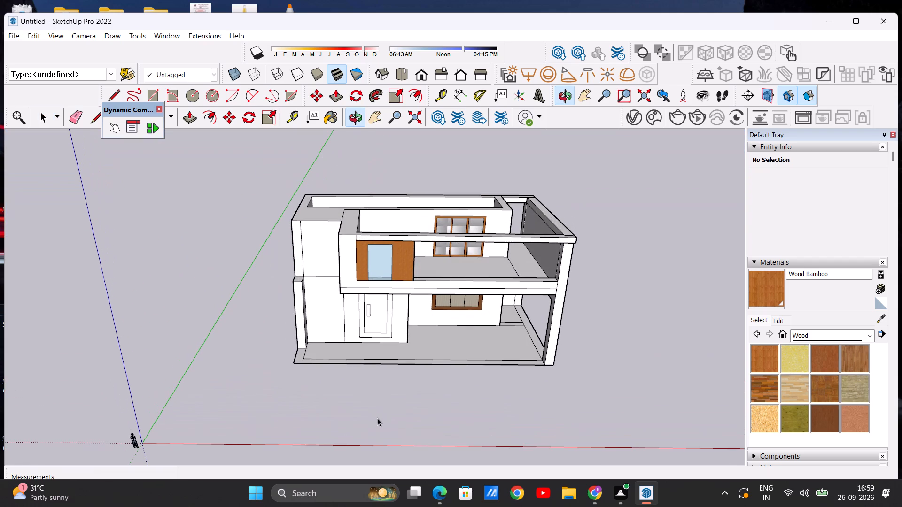
Examine the building from the front and above, and the ground-floor door wall close up.
scroll(373, 363, up, 1)
scroll(373, 363, down, 4)
middle_drag(342, 355, 362, 372)
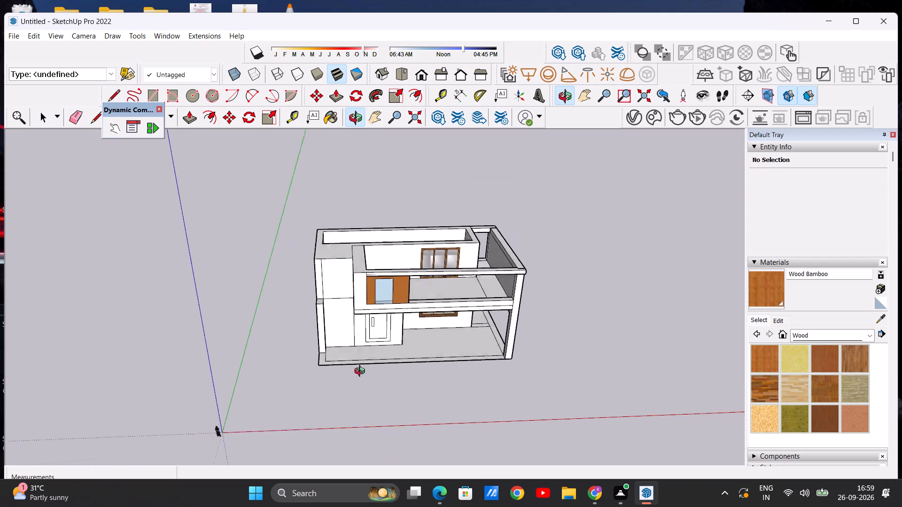
middle_drag(362, 372, 384, 431)
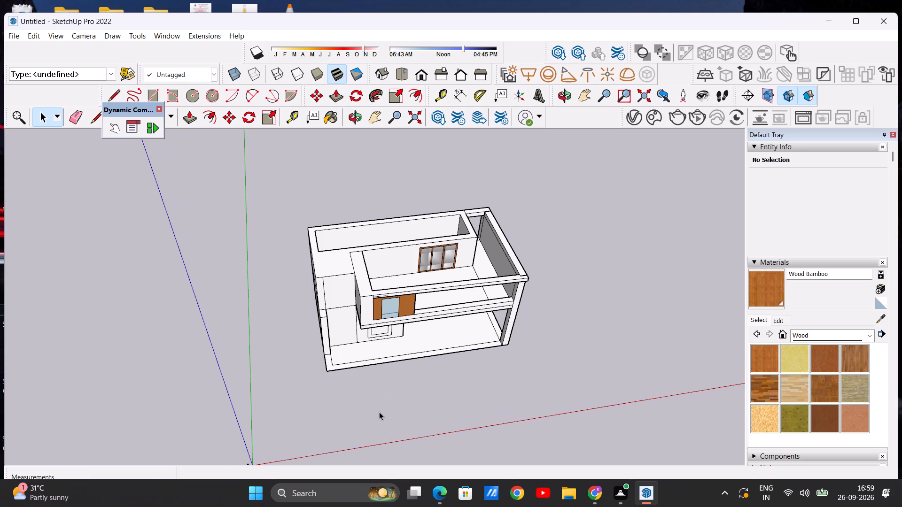
middle_drag(385, 393, 353, 289)
scroll(385, 393, up, 1)
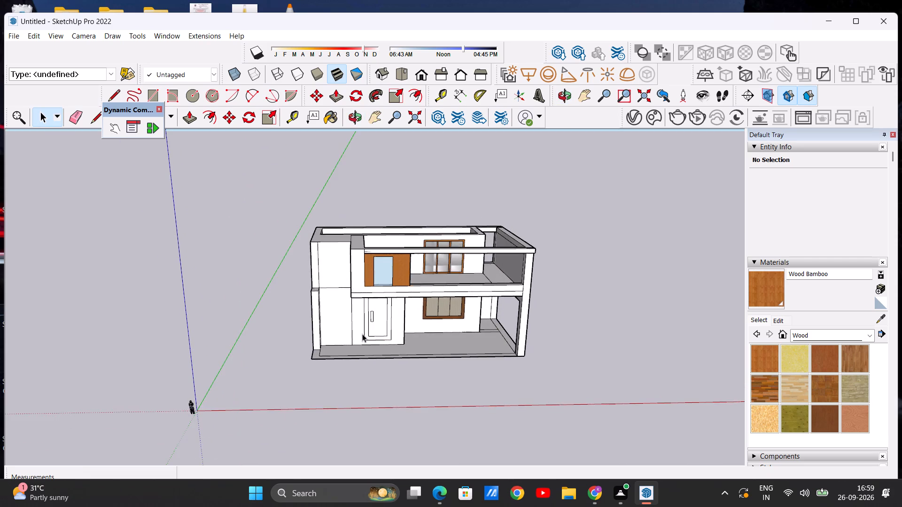
scroll(366, 340, up, 5)
middle_drag(368, 346, 359, 305)
scroll(359, 305, up, 12)
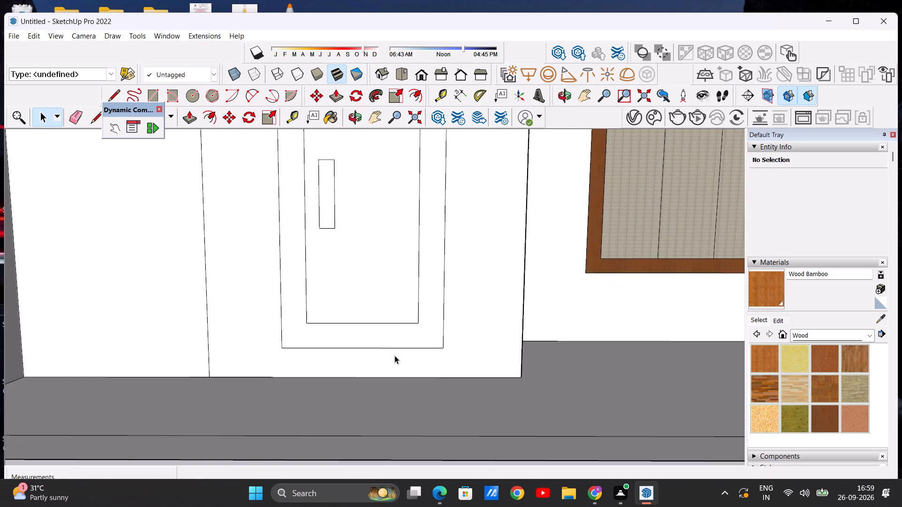
scroll(395, 367, down, 10)
scroll(396, 372, up, 3)
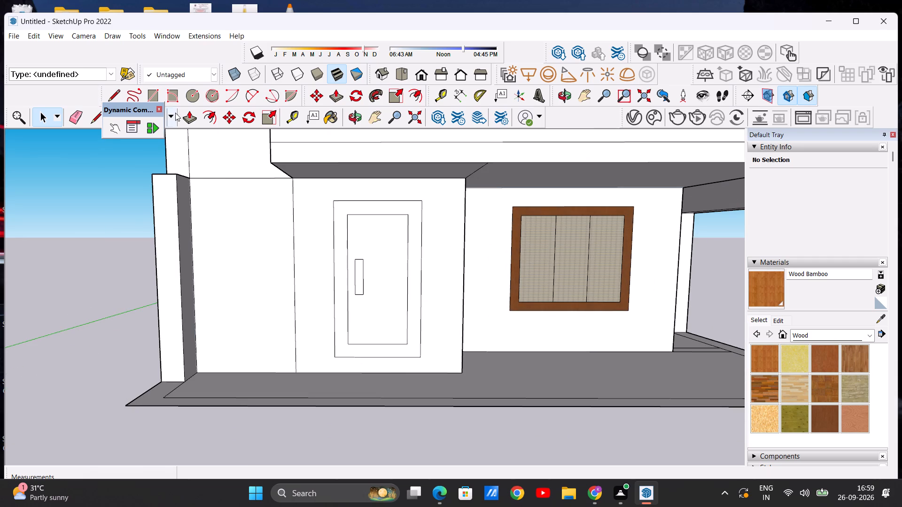
Draw a rectangle about 28' 5" by 14' 5" on the floor in front of the door wall, spanning the wall's base.
click(156, 96)
scroll(331, 376, up, 4)
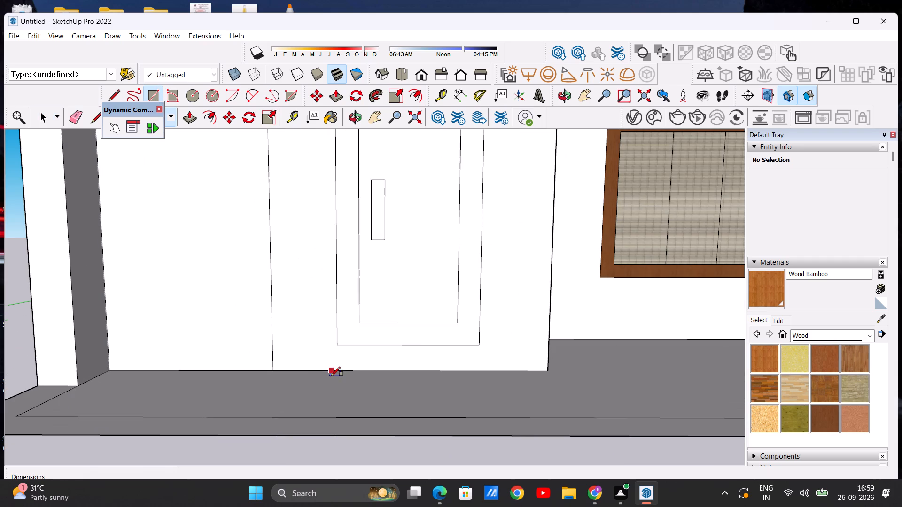
scroll(331, 376, up, 1)
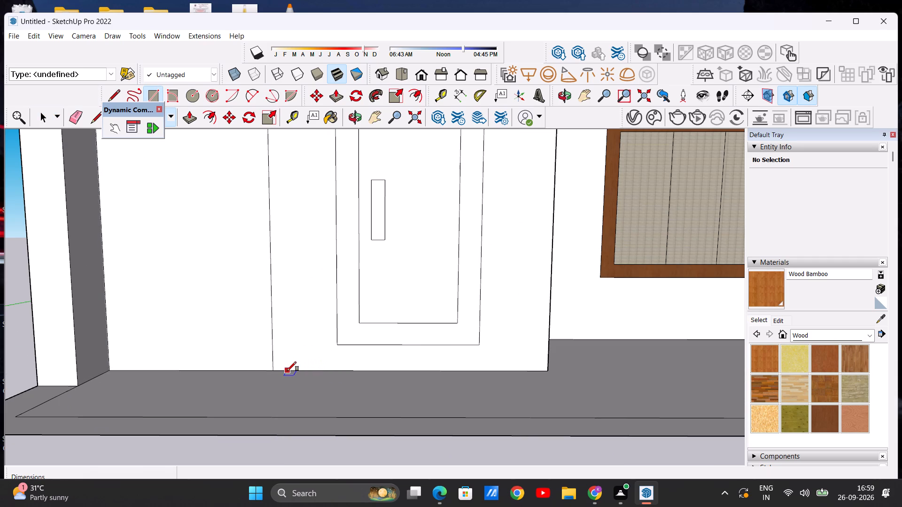
click(279, 369)
click(550, 370)
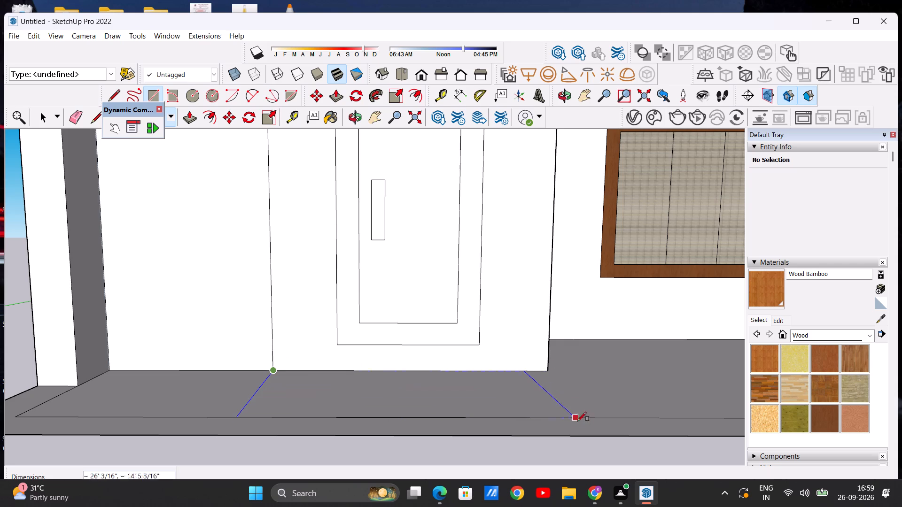
click(602, 416)
key(space)
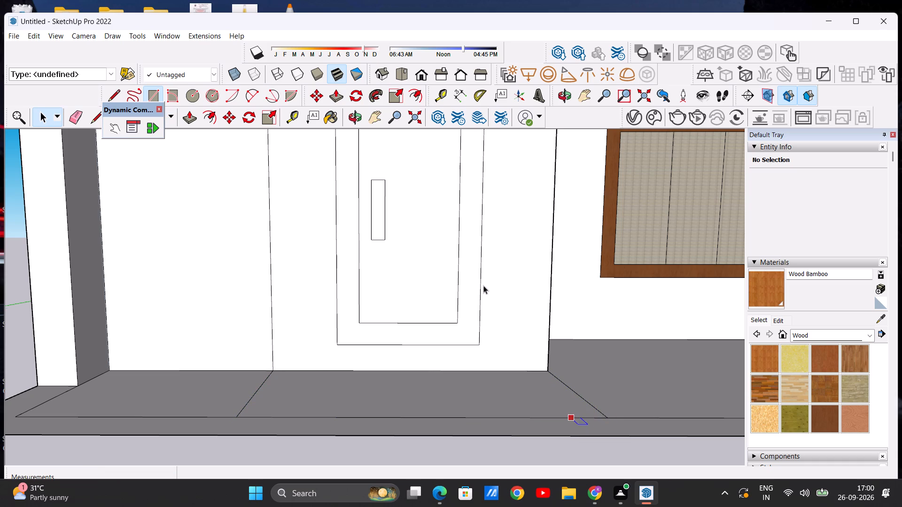
Draw two lines across the floor rectangle, parallel to the door wall, dividing it into three stair strips.
scroll(478, 275, down, 7)
middle_drag(445, 291, 438, 436)
scroll(420, 408, down, 4)
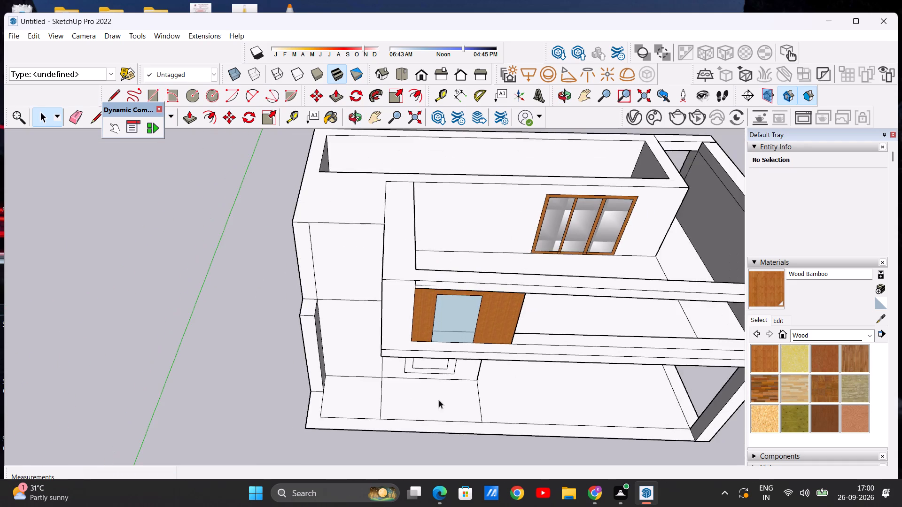
scroll(451, 401, up, 3)
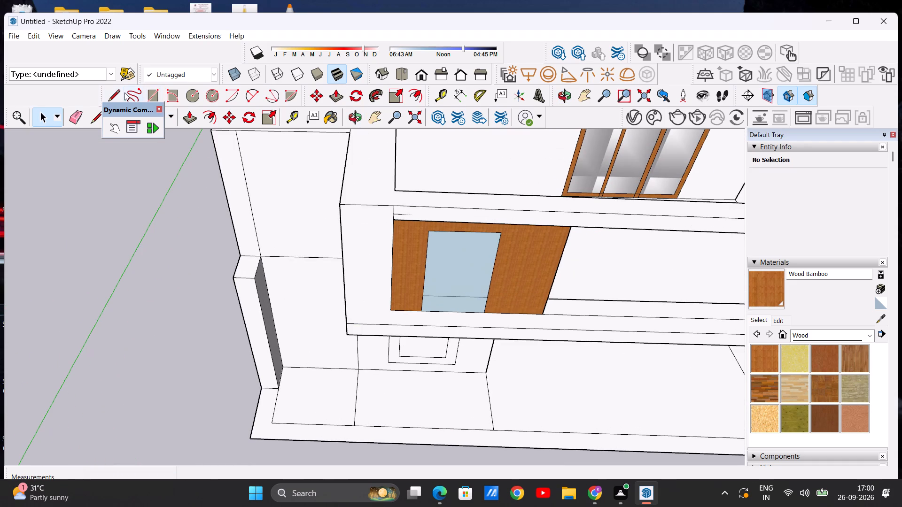
click(109, 95)
scroll(375, 401, up, 5)
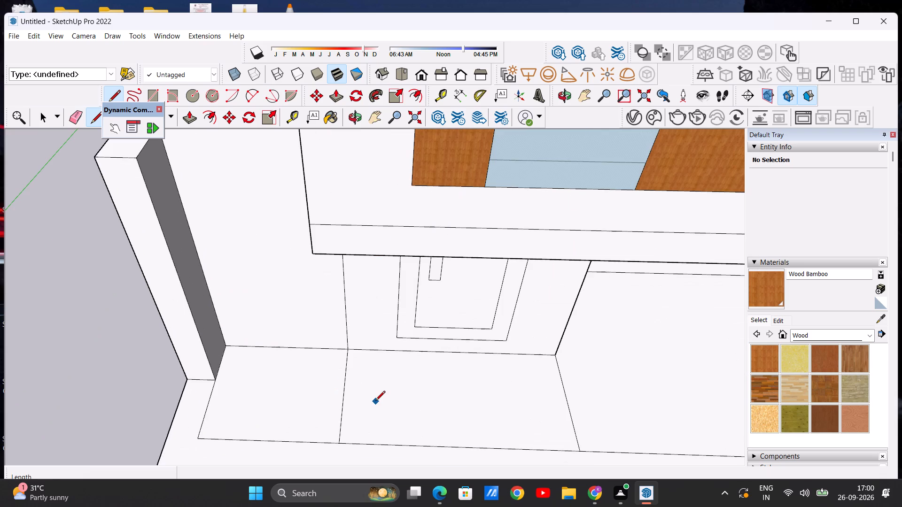
click(347, 382)
click(561, 388)
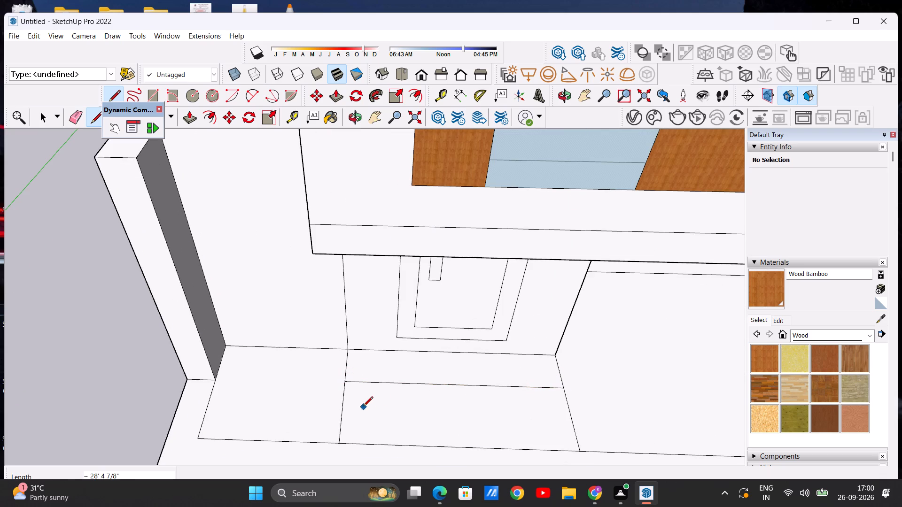
click(342, 416)
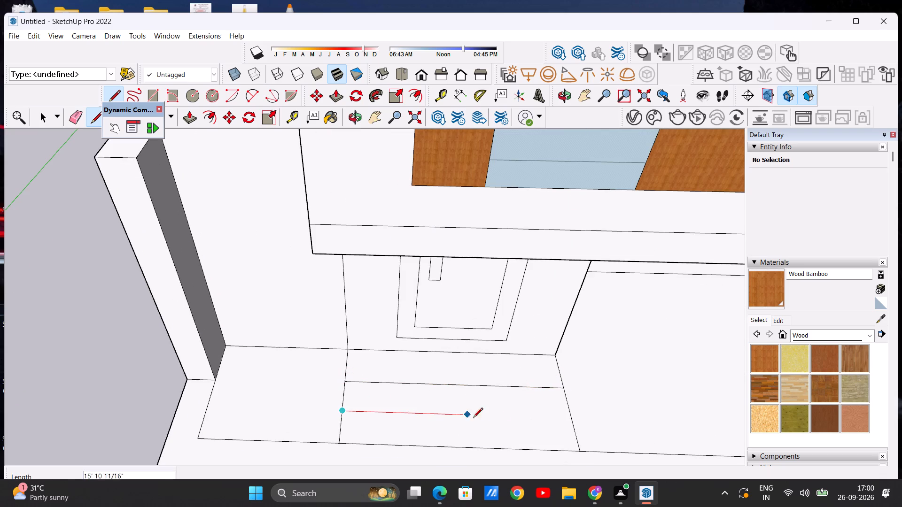
click(574, 418)
key(space)
scroll(381, 399, down, 2)
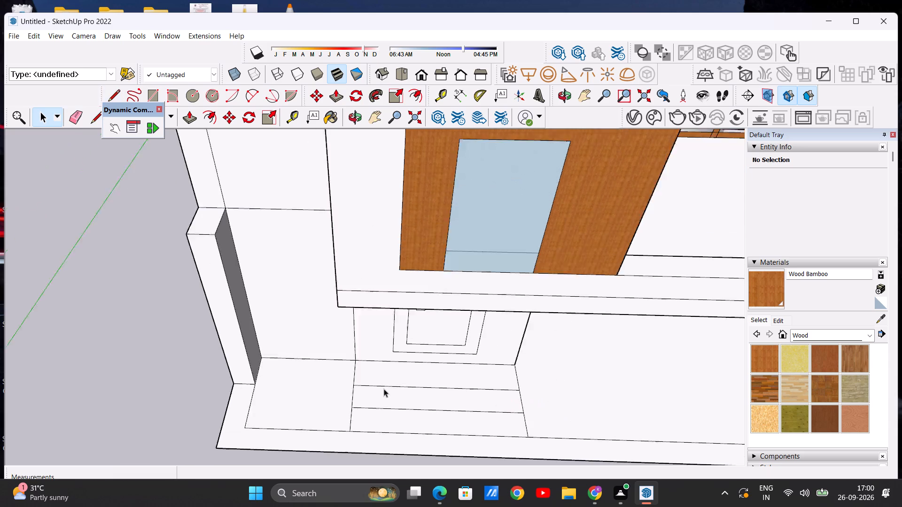
Push/Pull the strip nearest the door up about 2' 9" to form the top step.
scroll(384, 389, down, 3)
middle_drag(525, 412, 333, 366)
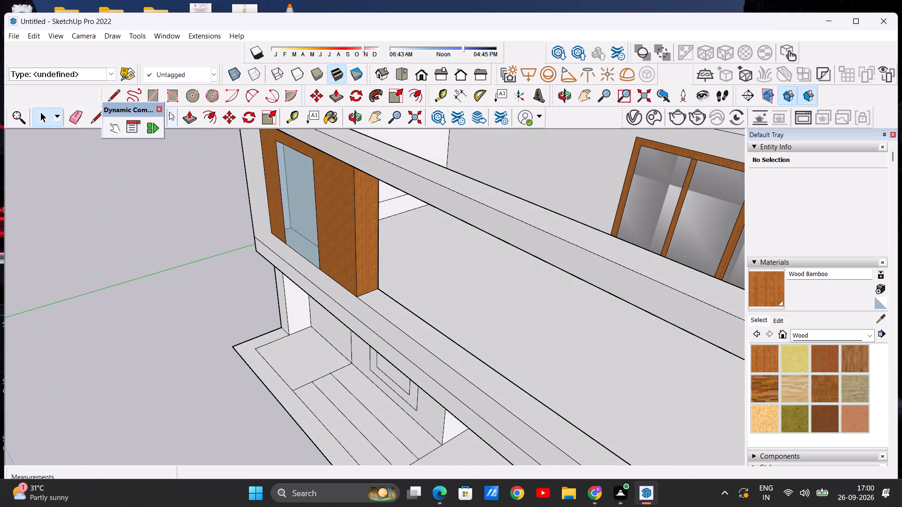
click(185, 116)
scroll(224, 205, down, 6)
scroll(335, 349, up, 4)
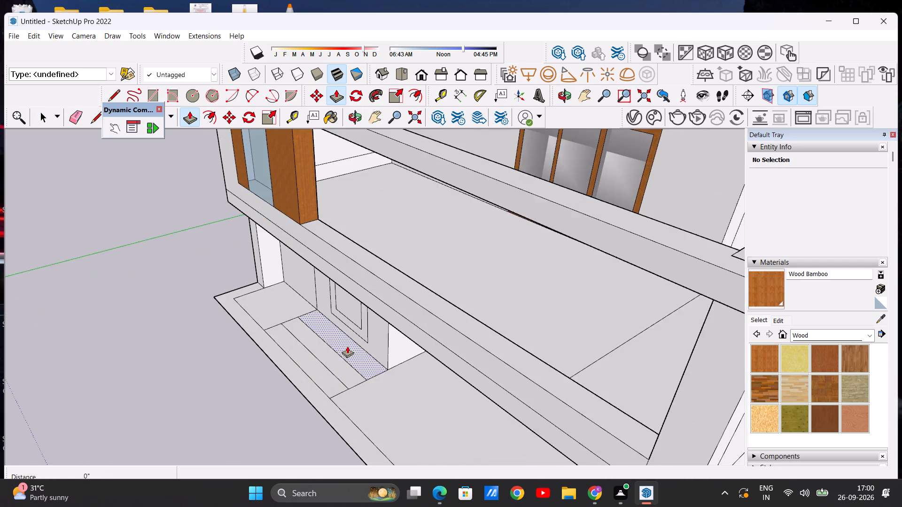
scroll(347, 346, up, 11)
click(378, 361)
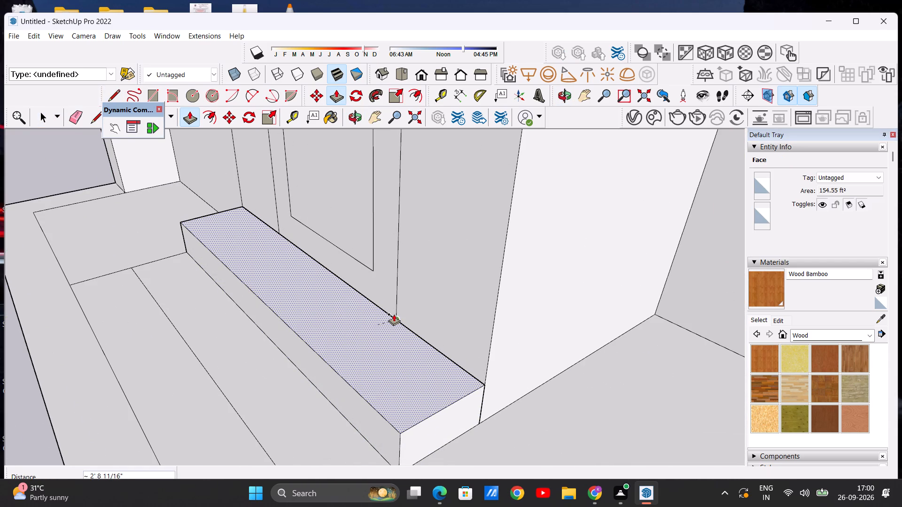
click(394, 315)
Push/Pull the middle strip up about 1' 11" and the outermost strip up about 1' 3" to form the lower steps.
scroll(400, 278, down, 6)
scroll(357, 378, up, 6)
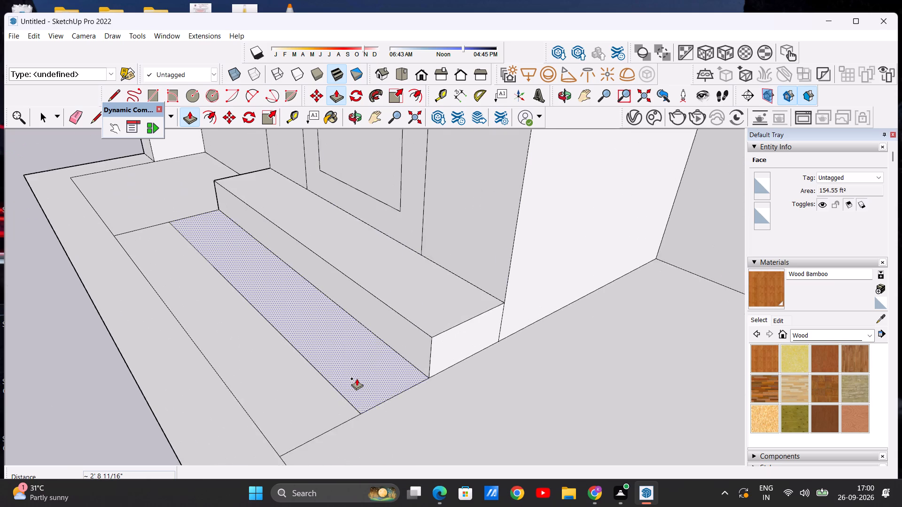
click(357, 378)
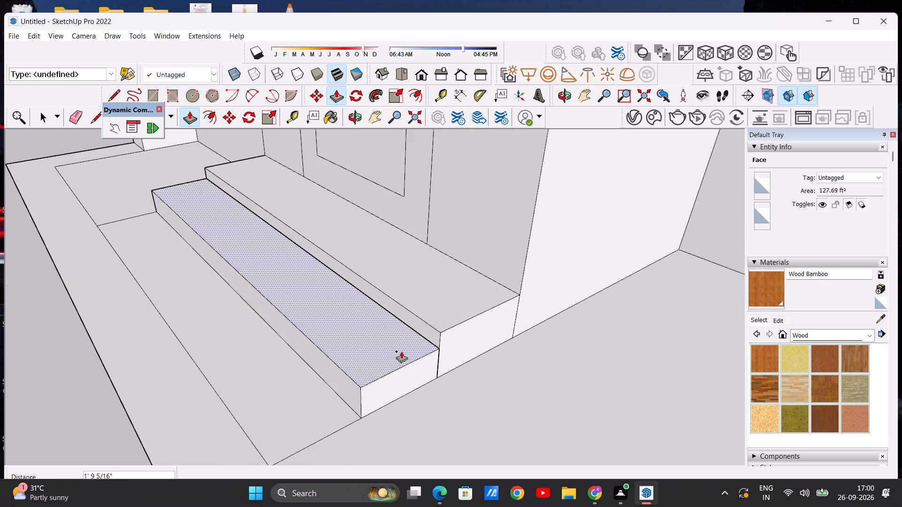
click(404, 348)
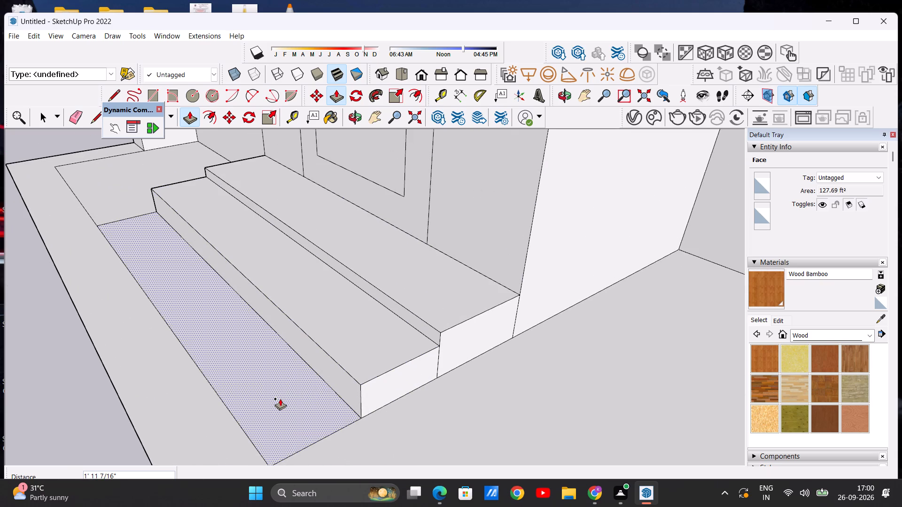
click(280, 399)
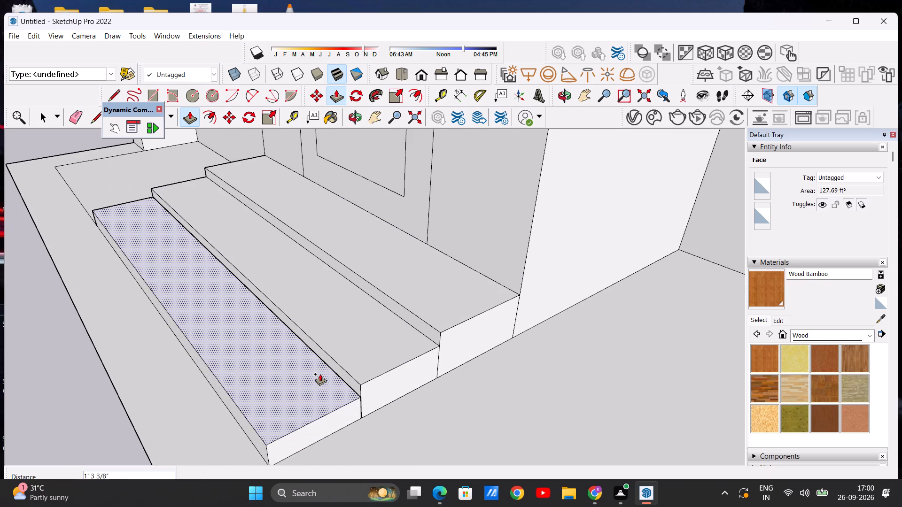
click(320, 374)
key(space)
Examine the entrance steps and the front facade from a distance, at eye level and close up.
scroll(432, 305, down, 20)
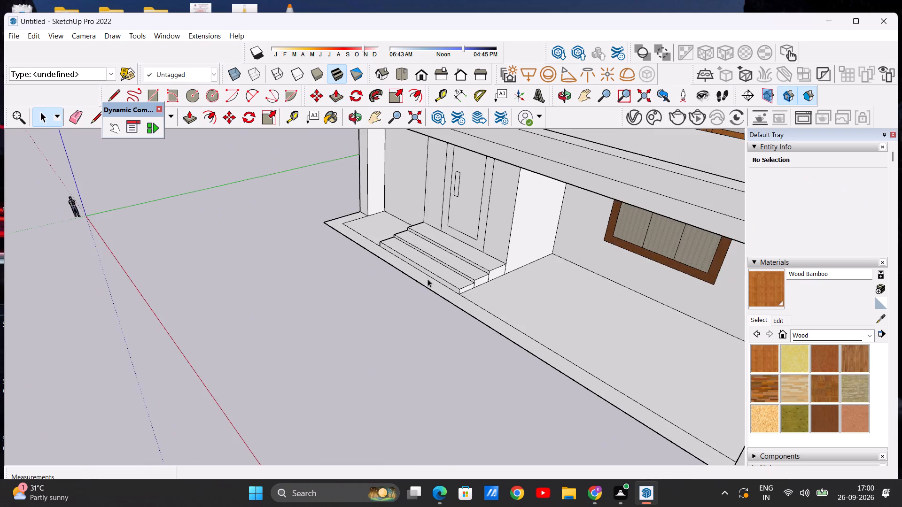
middle_drag(406, 292, 572, 276)
scroll(314, 276, down, 4)
middle_drag(344, 294, 368, 229)
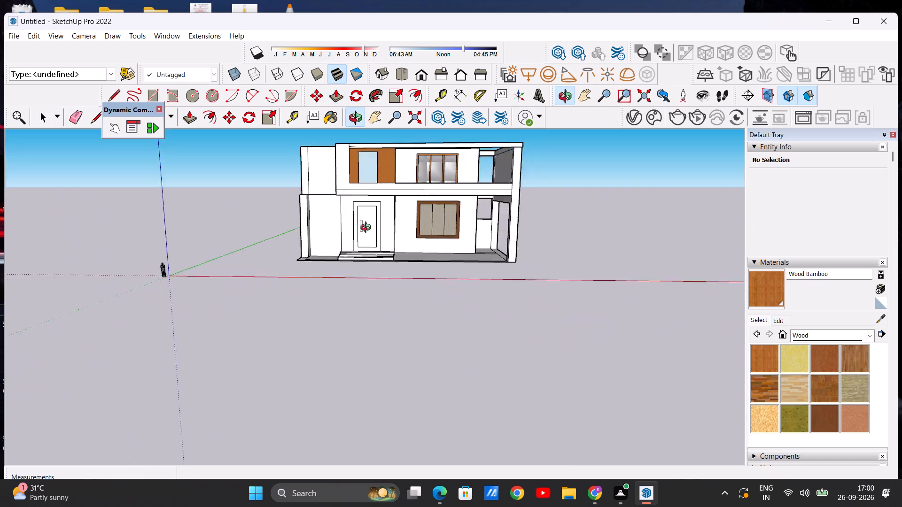
middle_drag(368, 229, 373, 256)
scroll(334, 243, up, 5)
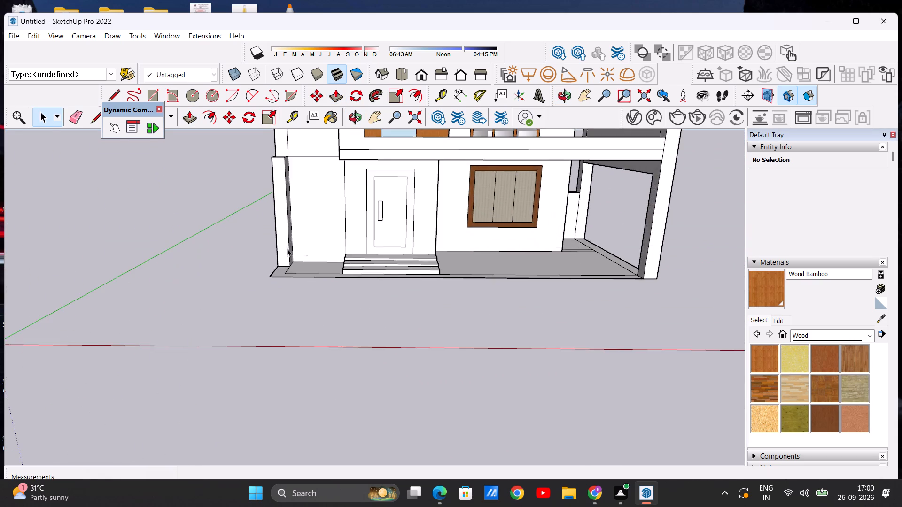
scroll(286, 247, down, 10)
scroll(284, 202, up, 13)
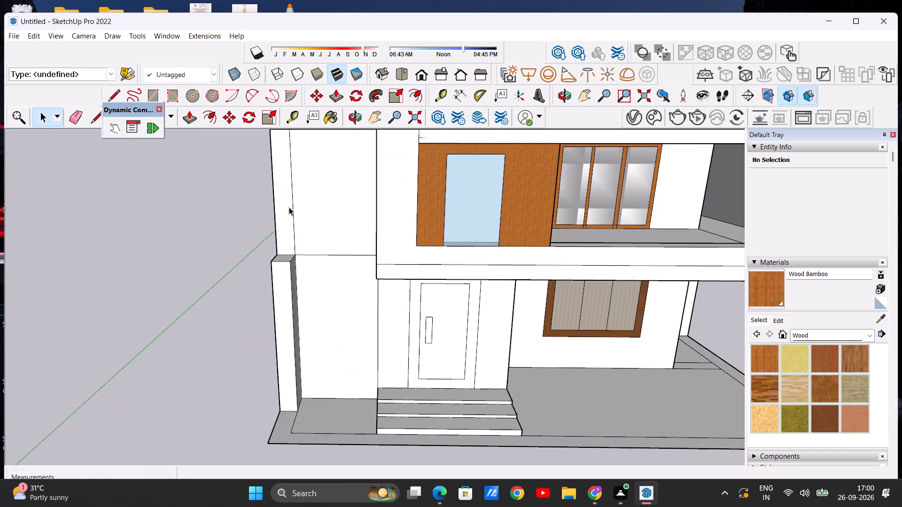
Erase the horizontal line between the storeys on the plain front wall beside the door section.
middle_drag(288, 209, 302, 253)
click(76, 109)
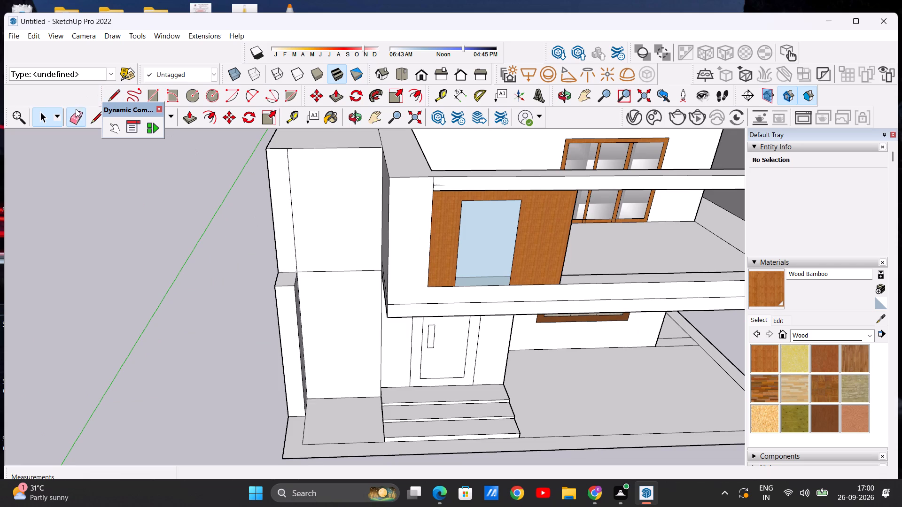
scroll(320, 242, up, 5)
drag(330, 257, 339, 299)
scroll(330, 239, down, 5)
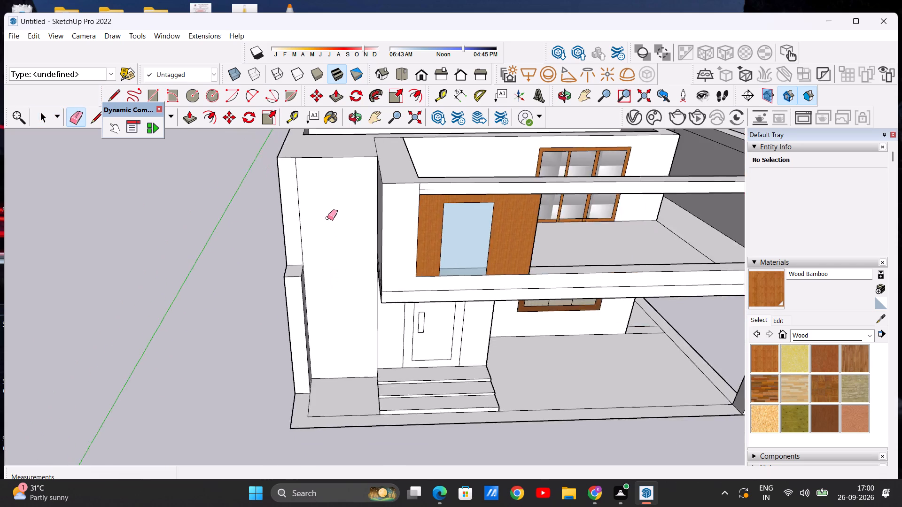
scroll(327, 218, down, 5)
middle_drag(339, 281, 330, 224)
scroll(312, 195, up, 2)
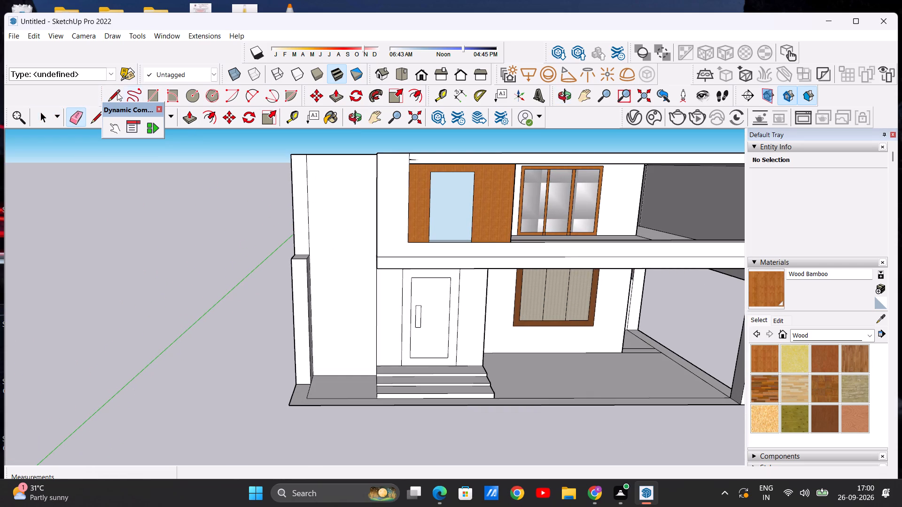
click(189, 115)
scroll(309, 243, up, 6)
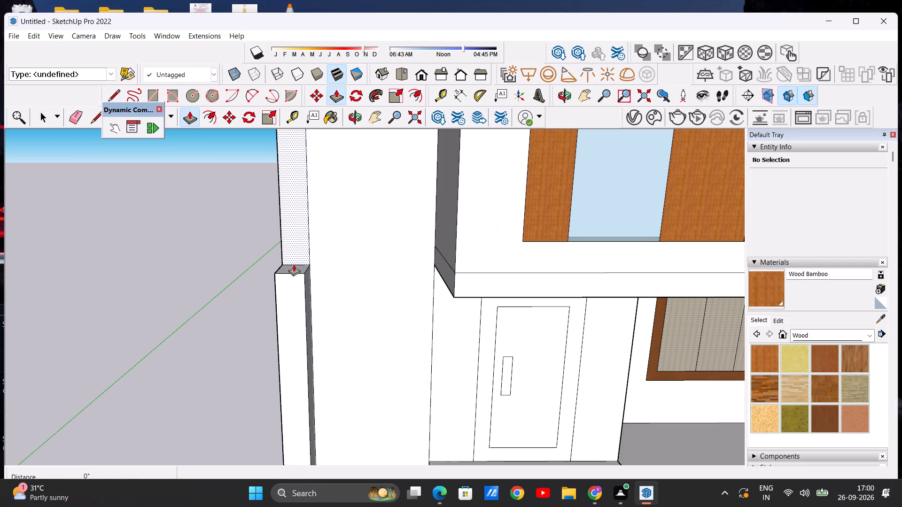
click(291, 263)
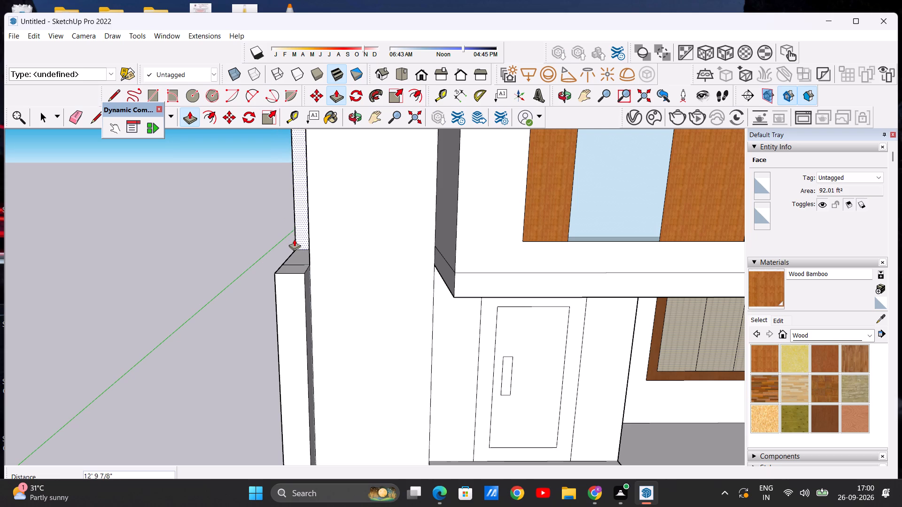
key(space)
Push/Pull the top of the narrow side pillar beside the plain front wall up about 24' 7" to the building's roof level.
middle_drag(295, 254, 305, 331)
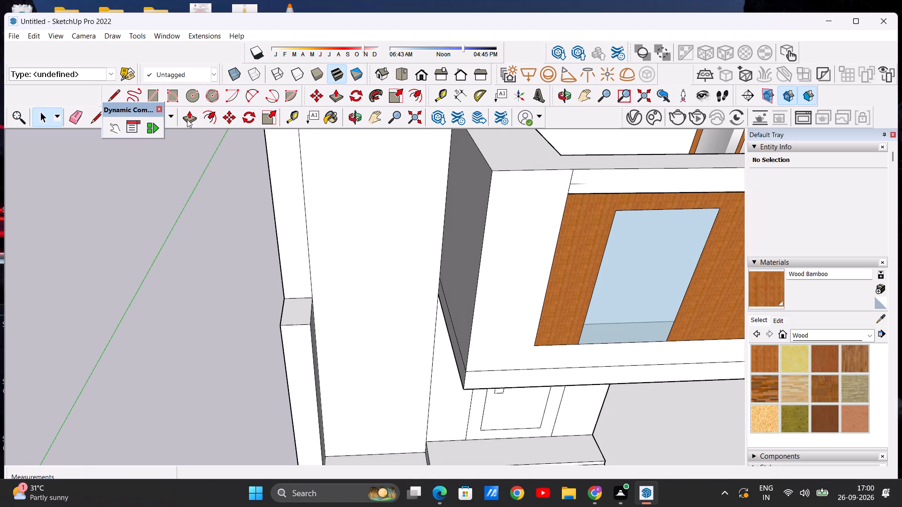
click(187, 119)
click(299, 306)
scroll(302, 218, down, 7)
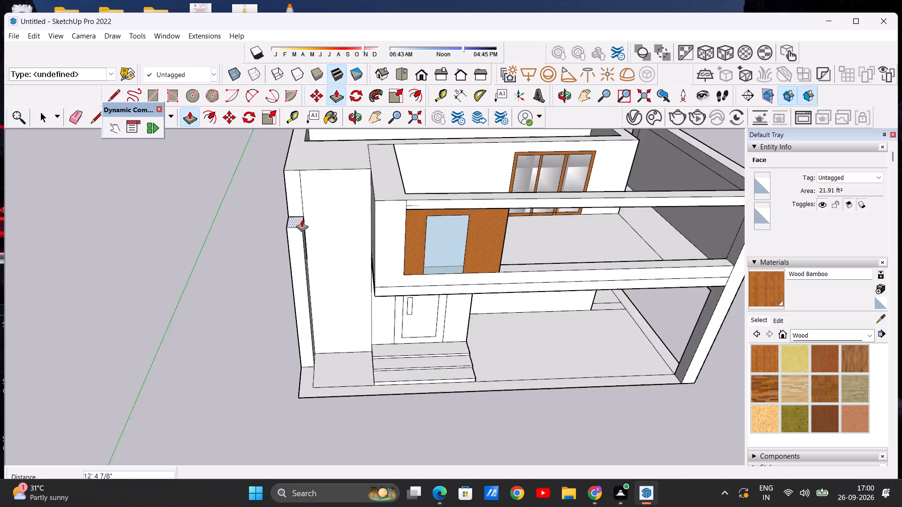
scroll(302, 220, down, 5)
scroll(300, 184, up, 5)
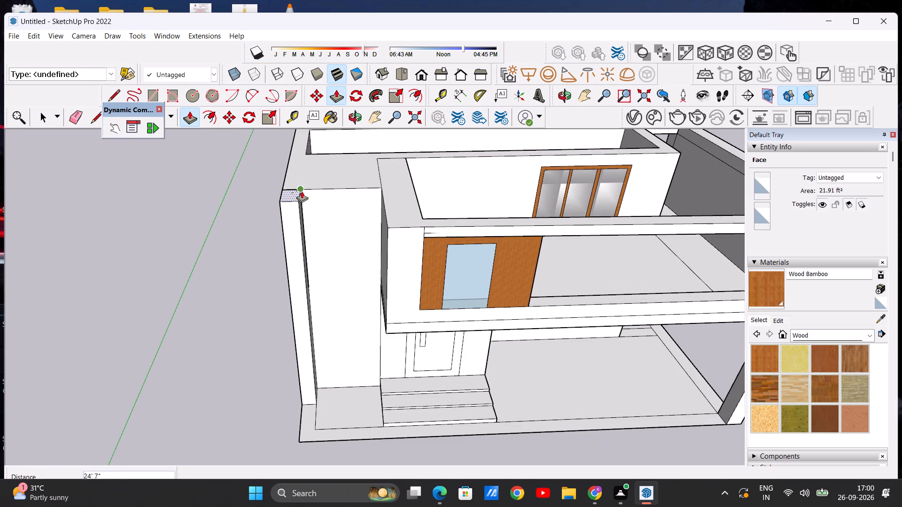
click(302, 191)
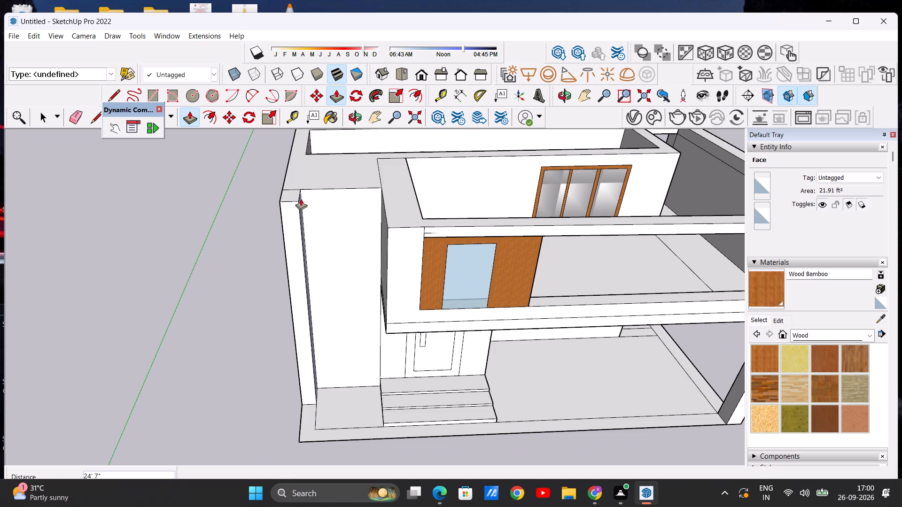
key(space)
Push/Pull the inner face of the front roof beam back about 33' 11" to the room wall's corner, forming a slab over the balcony.
middle_drag(298, 238, 289, 189)
scroll(289, 199, down, 4)
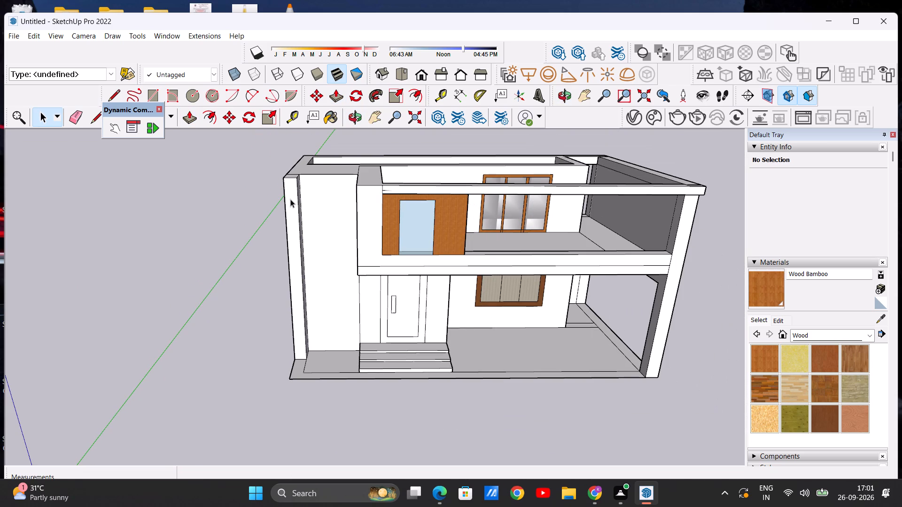
scroll(291, 198, down, 3)
middle_drag(342, 172, 210, 254)
scroll(279, 192, up, 6)
scroll(288, 186, down, 10)
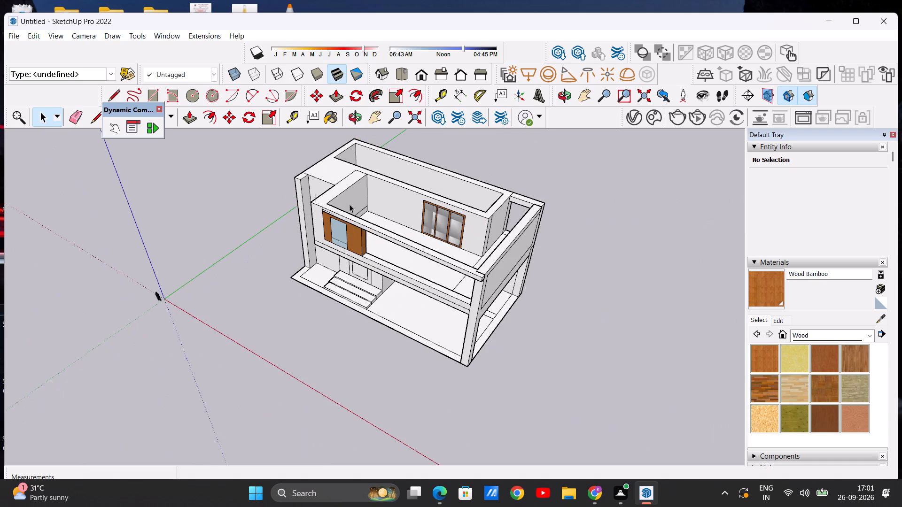
middle_drag(396, 219, 117, 222)
middle_drag(367, 258, 252, 254)
scroll(396, 254, up, 6)
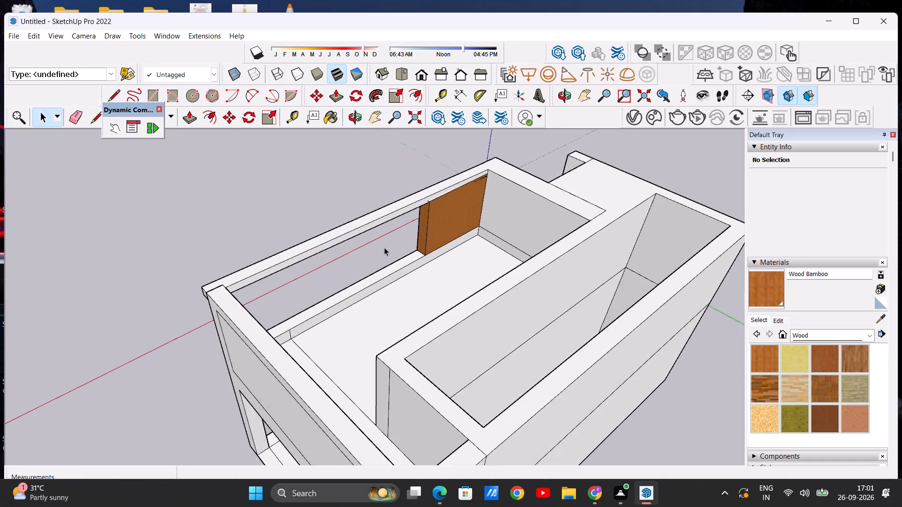
scroll(384, 247, up, 1)
click(187, 117)
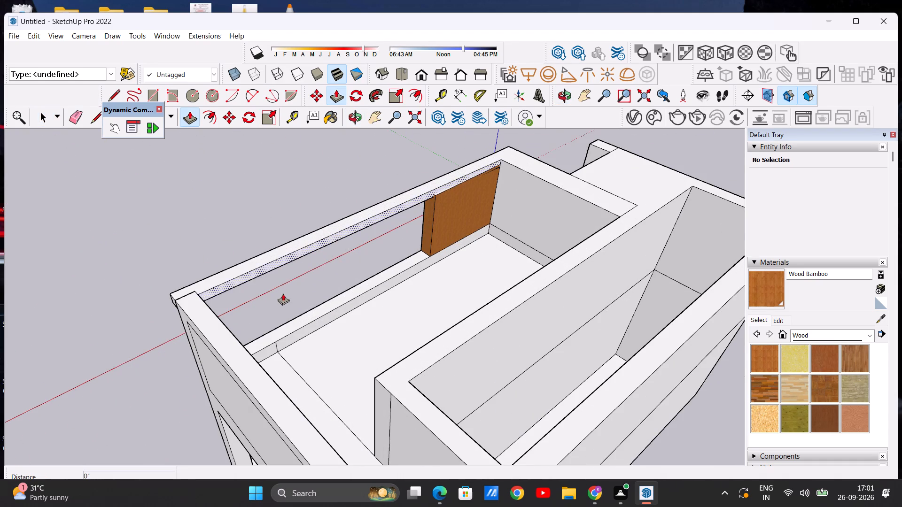
scroll(283, 297, up, 6)
click(228, 220)
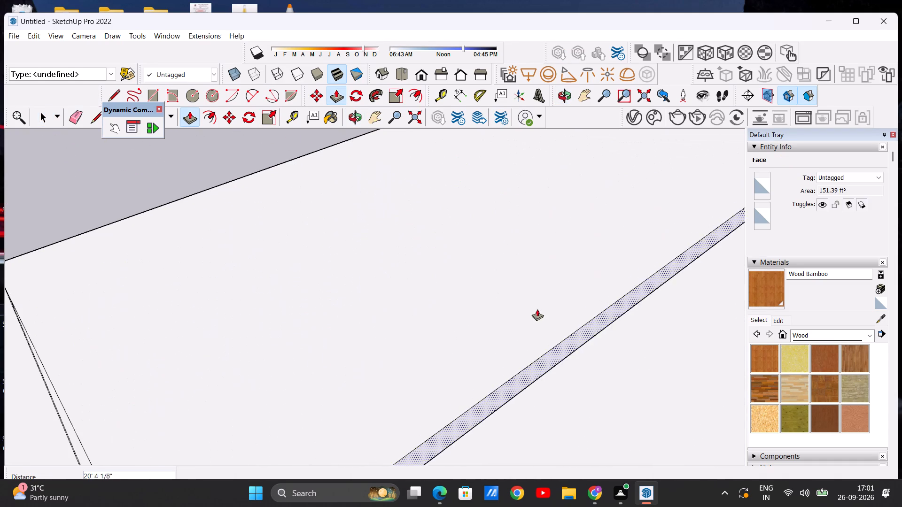
scroll(537, 309, down, 15)
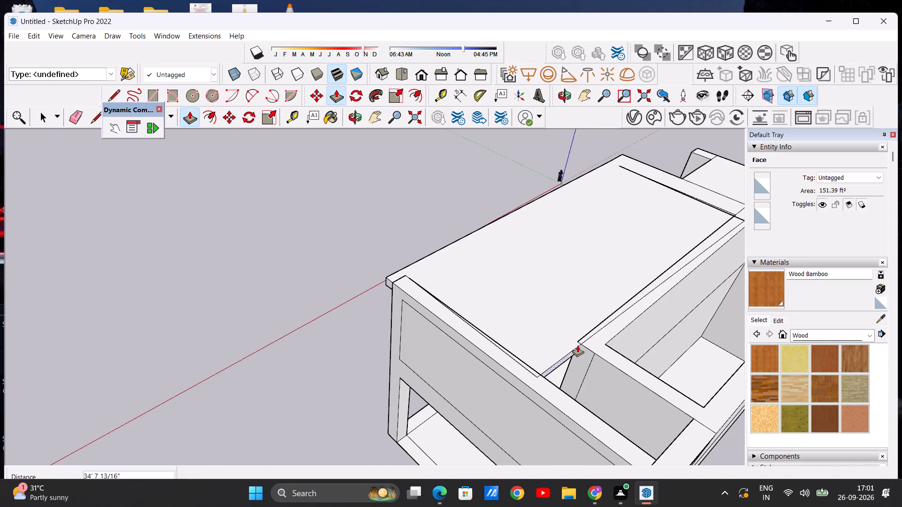
scroll(577, 343, up, 12)
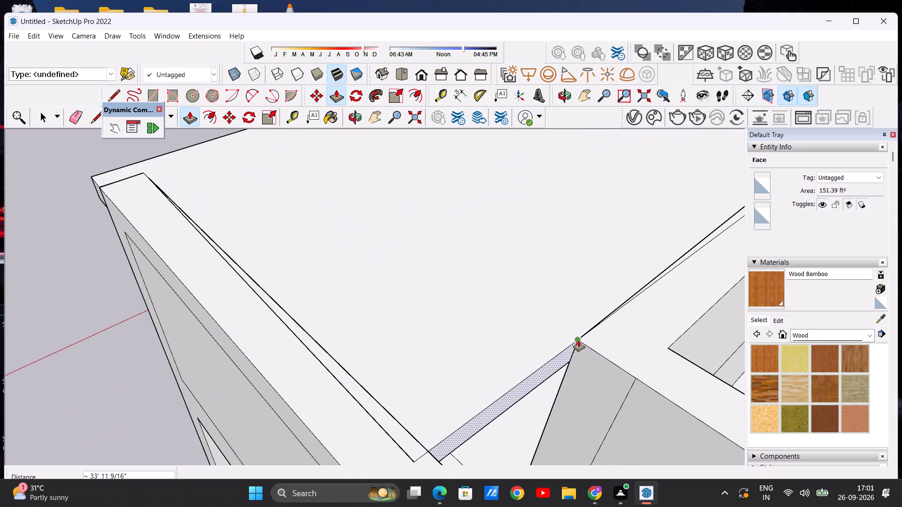
click(578, 340)
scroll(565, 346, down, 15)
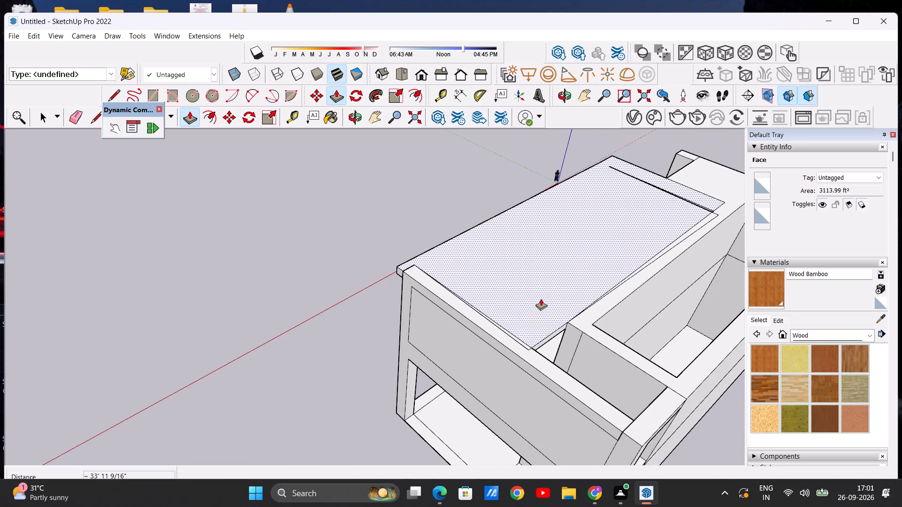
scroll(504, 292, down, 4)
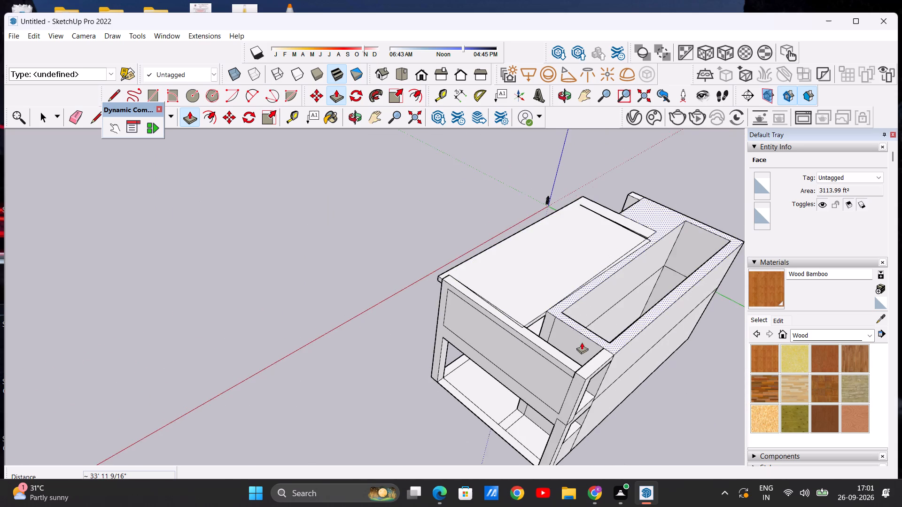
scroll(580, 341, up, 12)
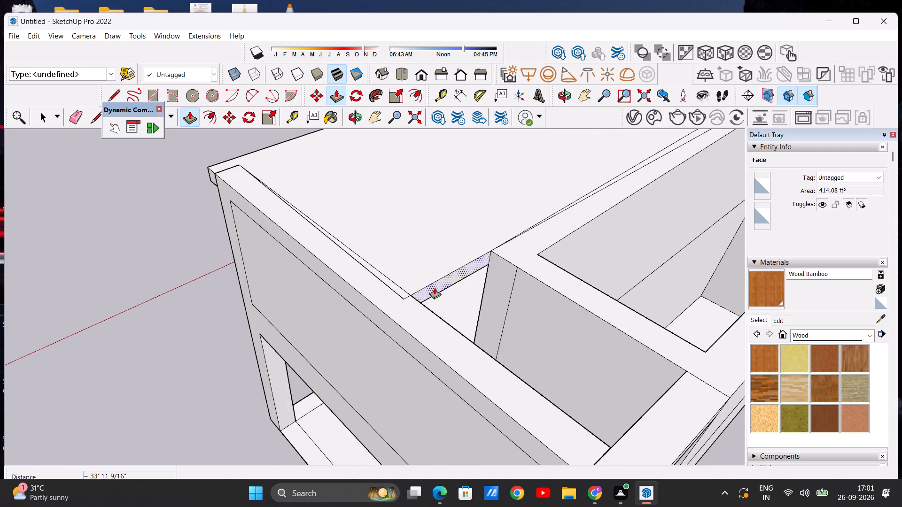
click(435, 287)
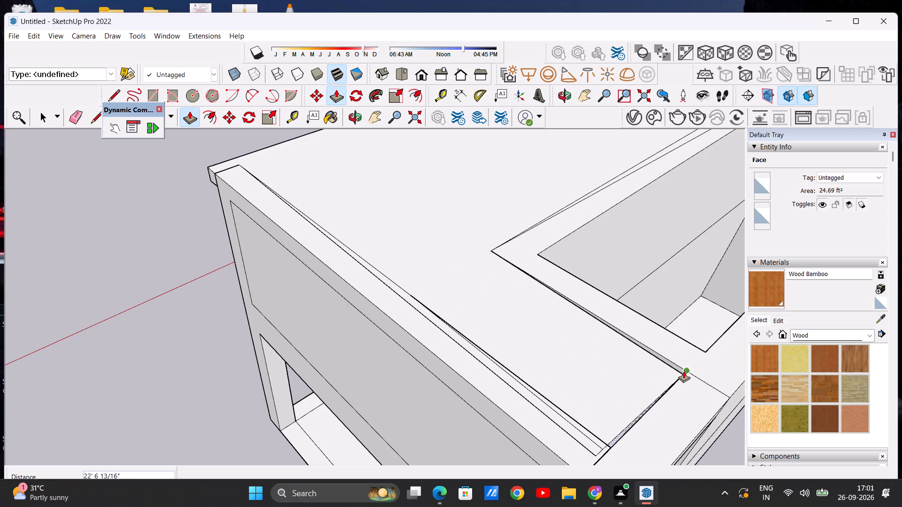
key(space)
Erase the overlapping edges where the balcony's roof slab meets the side beam, near the small roof opening.
scroll(510, 324, down, 4)
middle_drag(514, 338, 500, 341)
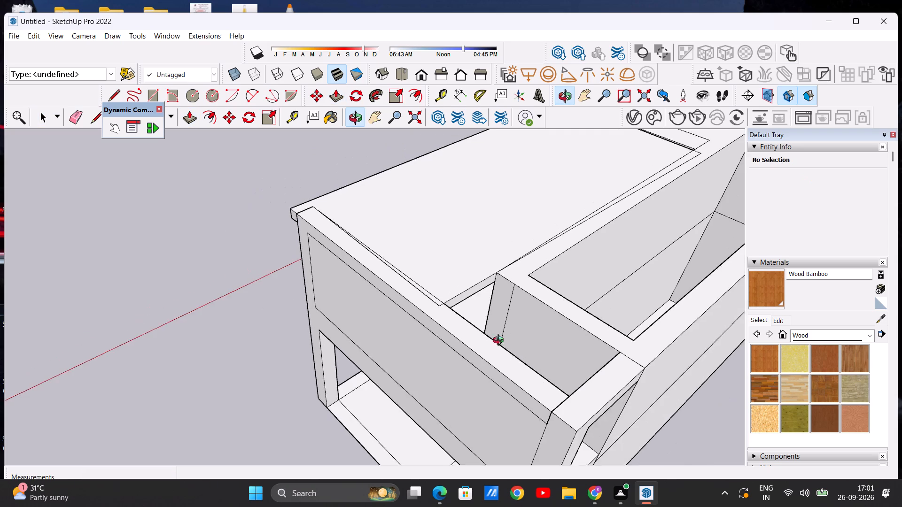
middle_drag(500, 341, 339, 338)
scroll(322, 336, down, 1)
scroll(289, 306, up, 13)
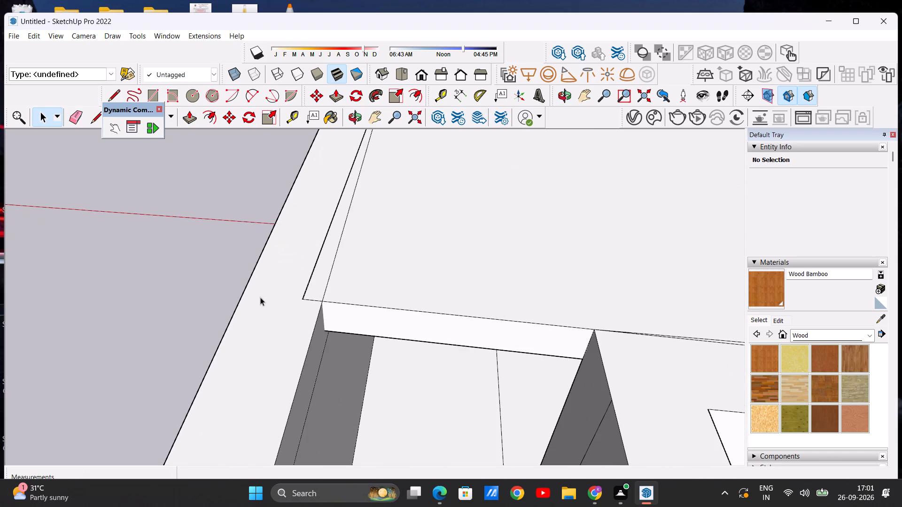
scroll(266, 301, down, 13)
middle_drag(262, 306, 435, 312)
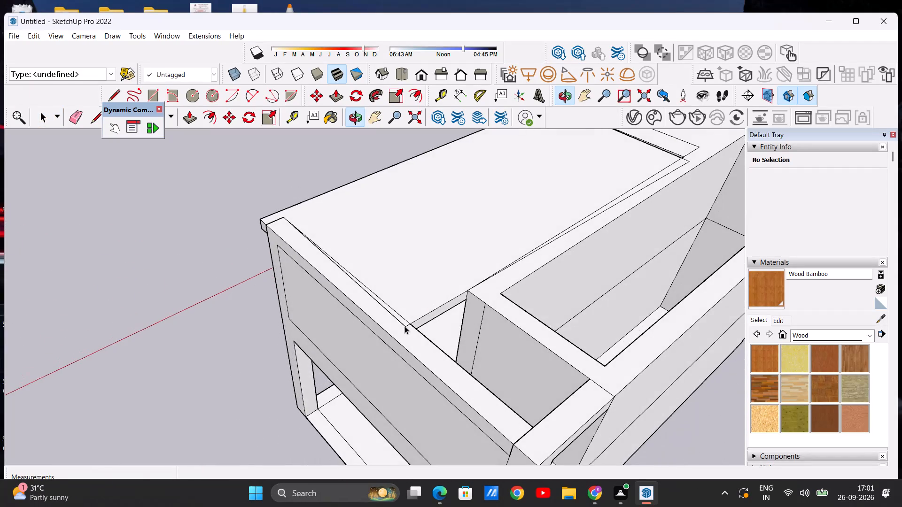
scroll(391, 321, up, 13)
scroll(426, 329, down, 7)
middle_drag(427, 331, 428, 353)
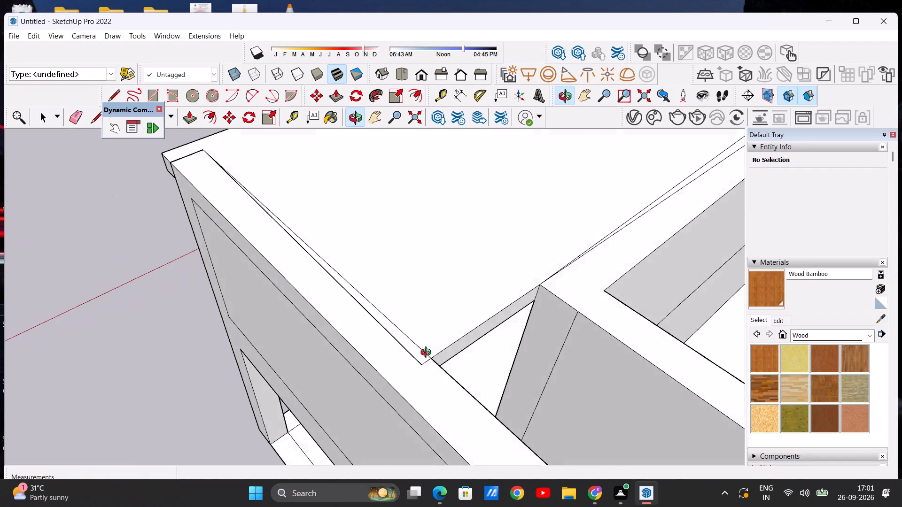
middle_drag(428, 353, 432, 392)
scroll(404, 402, up, 4)
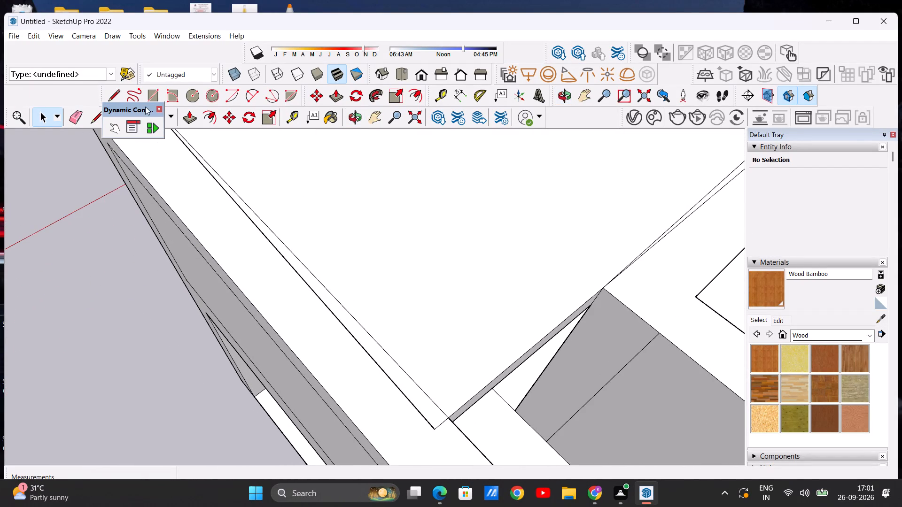
click(78, 115)
drag(403, 377, 394, 392)
scroll(405, 380, down, 2)
scroll(435, 410, up, 5)
drag(421, 408, 446, 427)
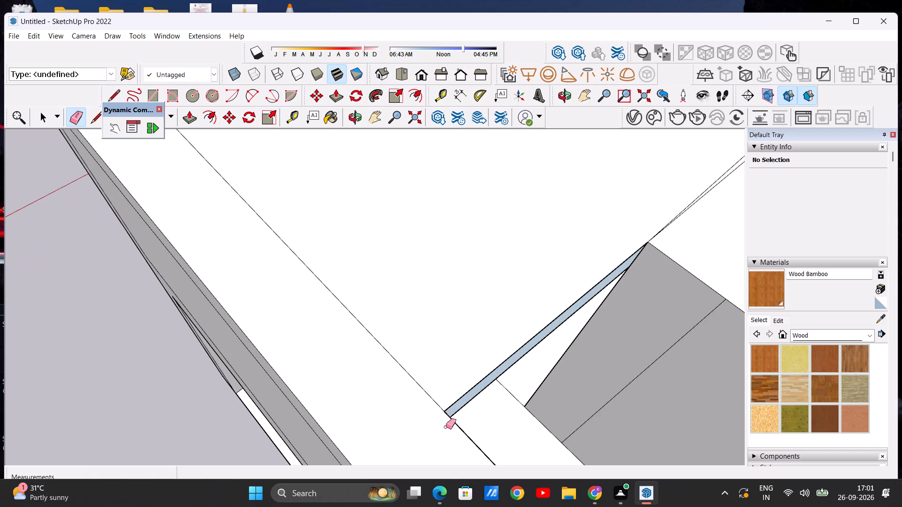
Draw a vertical line about 1' 11" long at the side-beam end of the slab's rear edge to rebuild its face.
scroll(453, 375, down, 15)
middle_drag(365, 321, 174, 213)
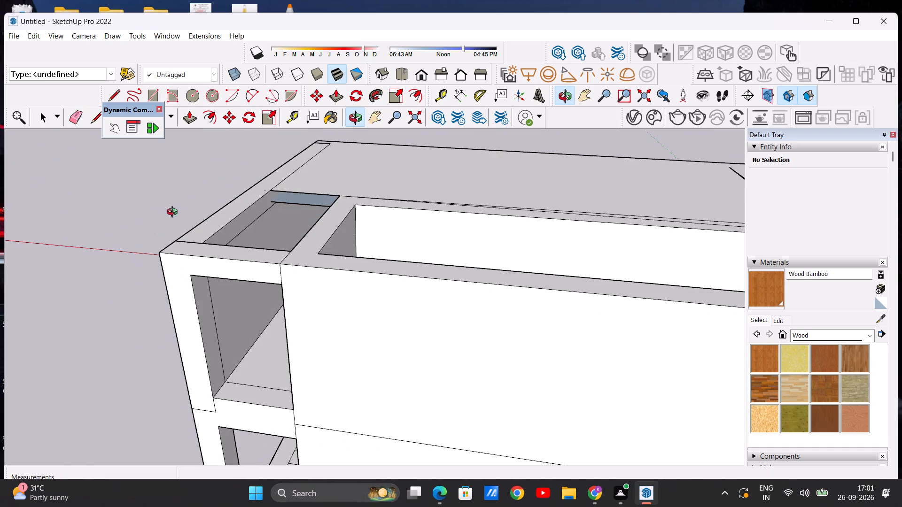
middle_drag(174, 213, 175, 213)
scroll(229, 202, up, 5)
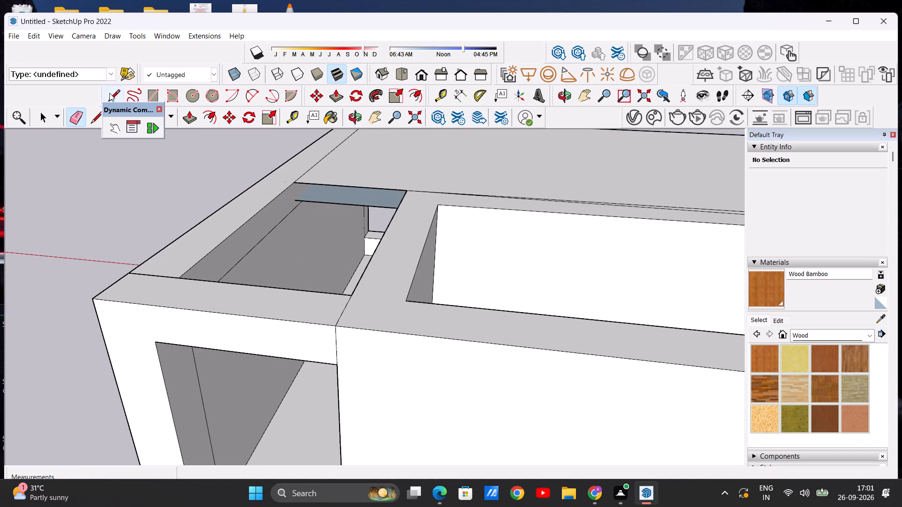
click(109, 93)
scroll(202, 179, up, 6)
scroll(218, 173, down, 6)
scroll(327, 190, up, 5)
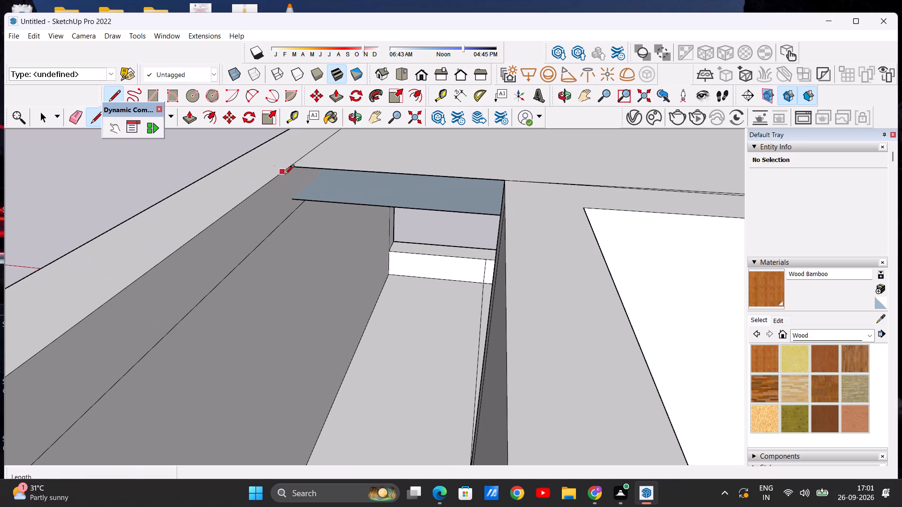
click(286, 170)
click(294, 201)
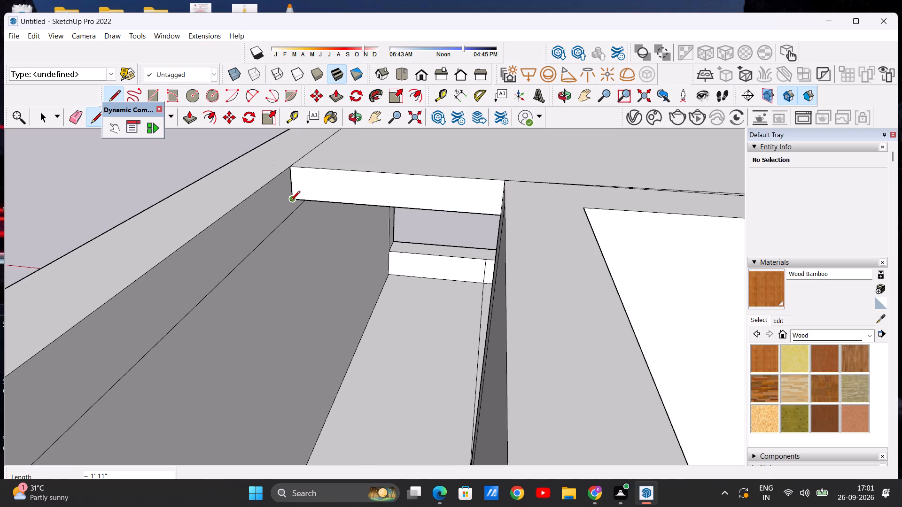
key(space)
Draw lines along the slab-side and rear edges of the small roof opening to close it with a flat face.
scroll(304, 203, up, 6)
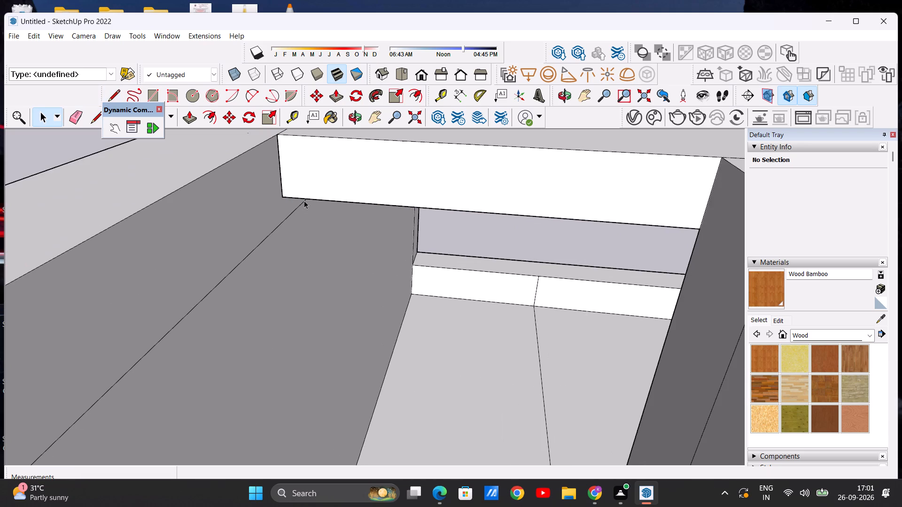
middle_drag(305, 264, 320, 185)
scroll(327, 210, down, 20)
scroll(327, 210, down, 2)
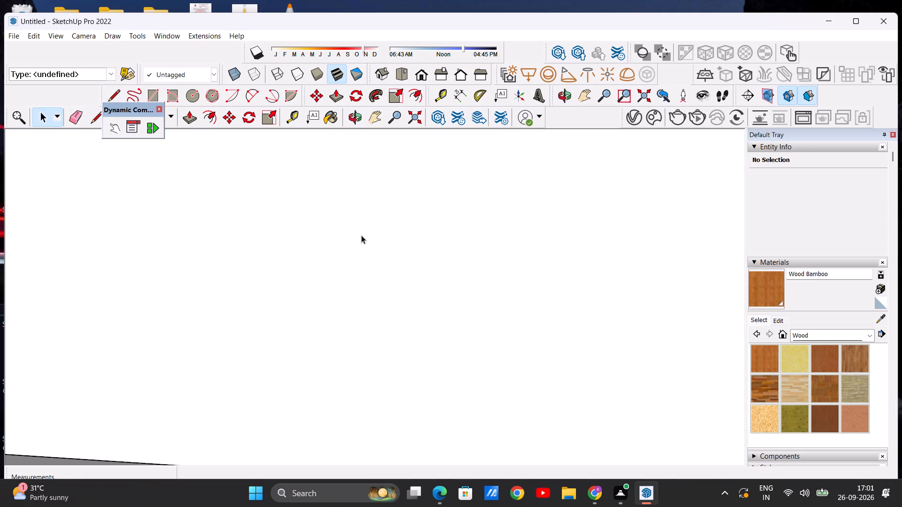
scroll(361, 235, down, 20)
scroll(361, 235, down, 20)
scroll(361, 235, down, 1)
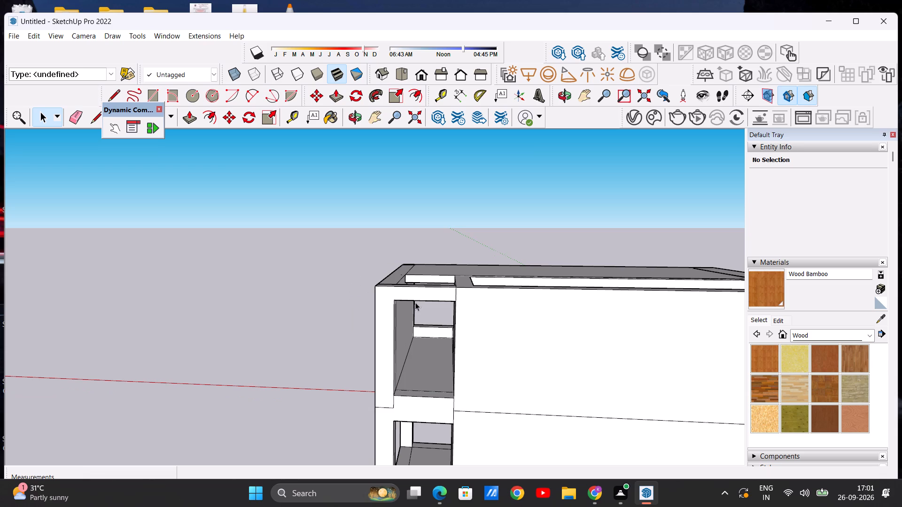
middle_drag(384, 280, 492, 461)
middle_drag(497, 381, 392, 410)
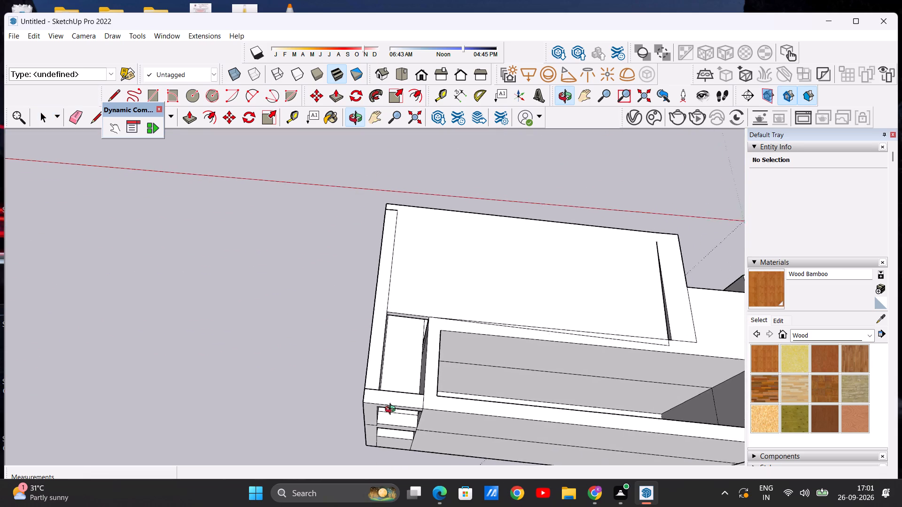
middle_drag(392, 410, 388, 409)
scroll(404, 357, up, 5)
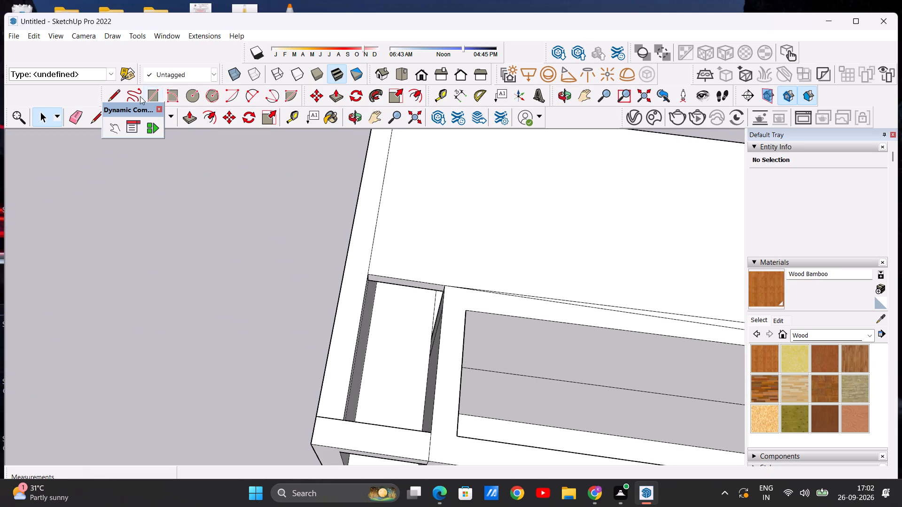
click(113, 93)
scroll(387, 365, up, 4)
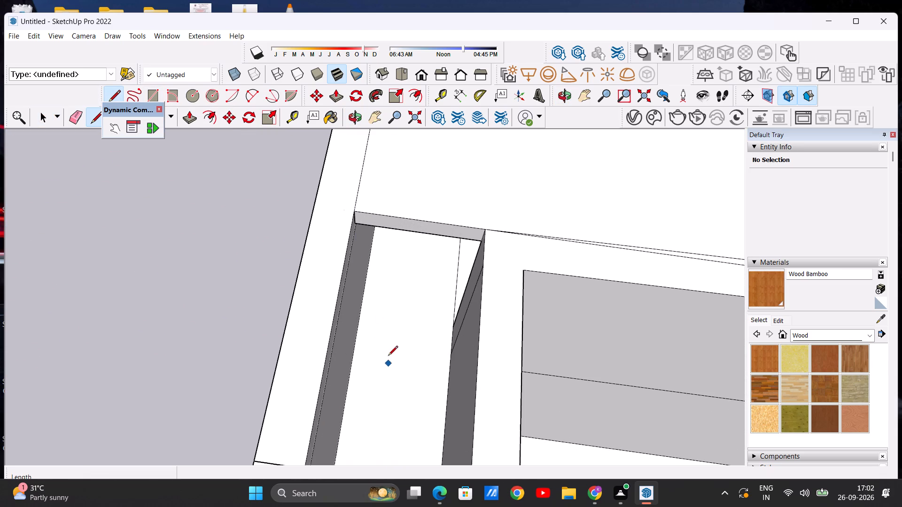
click(352, 215)
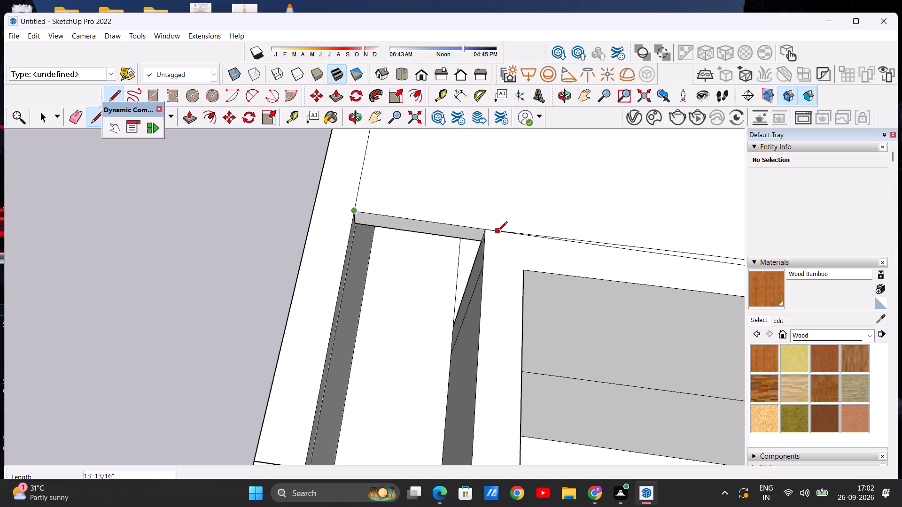
click(482, 230)
scroll(481, 269, down, 9)
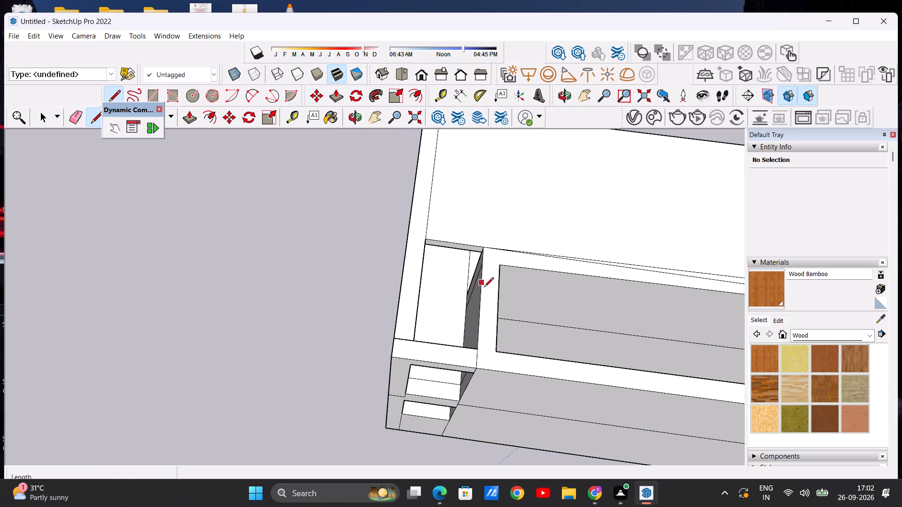
scroll(479, 348, up, 6)
click(479, 353)
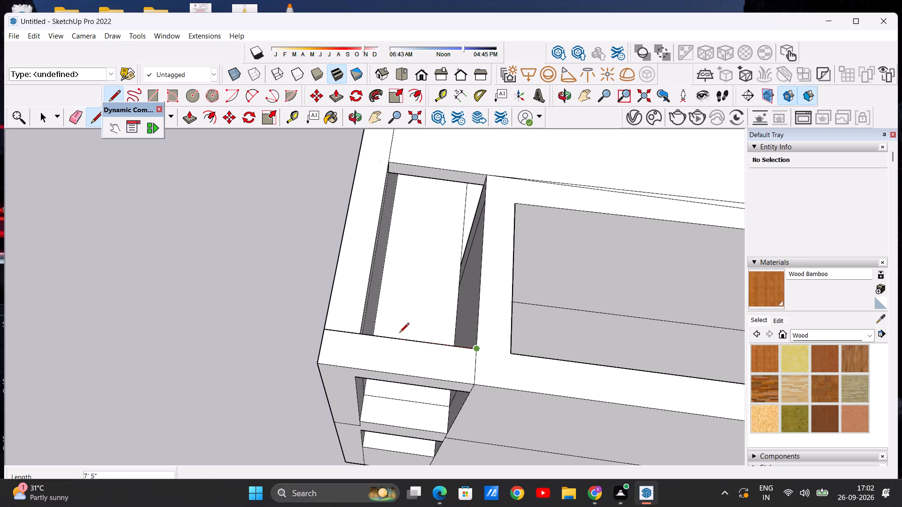
click(363, 331)
key(space)
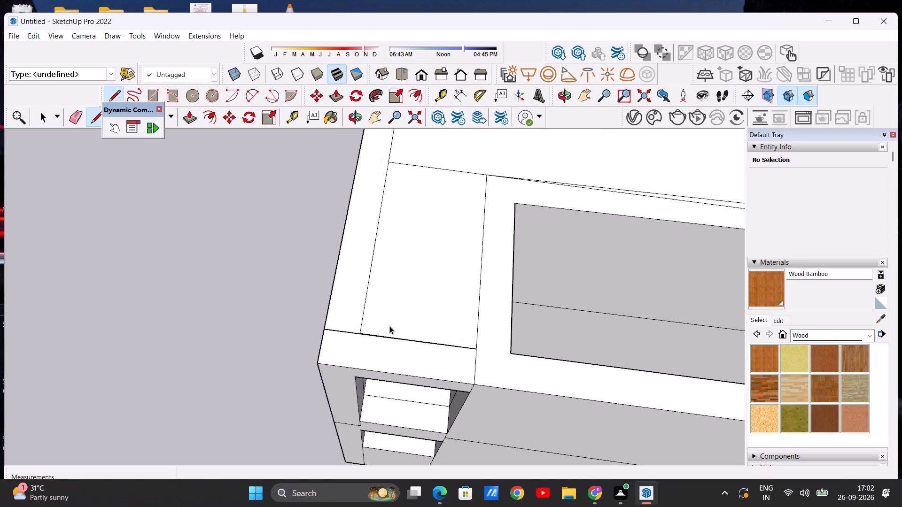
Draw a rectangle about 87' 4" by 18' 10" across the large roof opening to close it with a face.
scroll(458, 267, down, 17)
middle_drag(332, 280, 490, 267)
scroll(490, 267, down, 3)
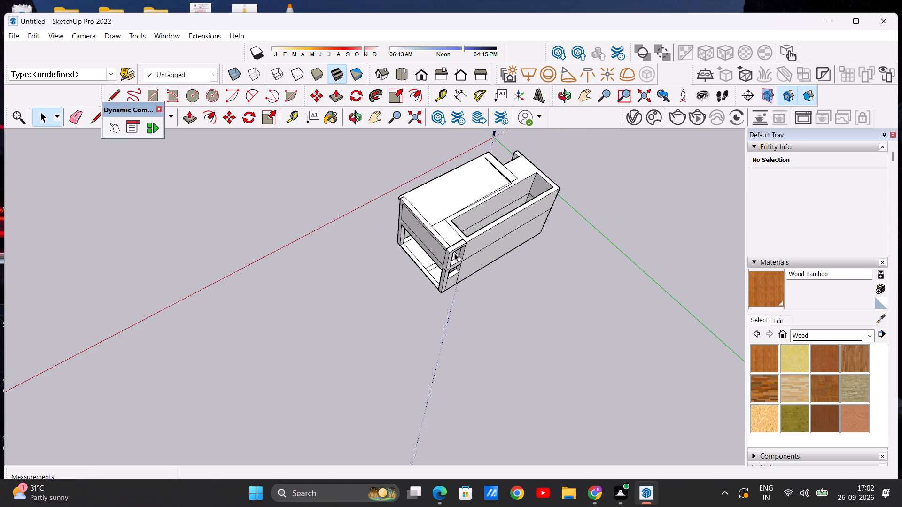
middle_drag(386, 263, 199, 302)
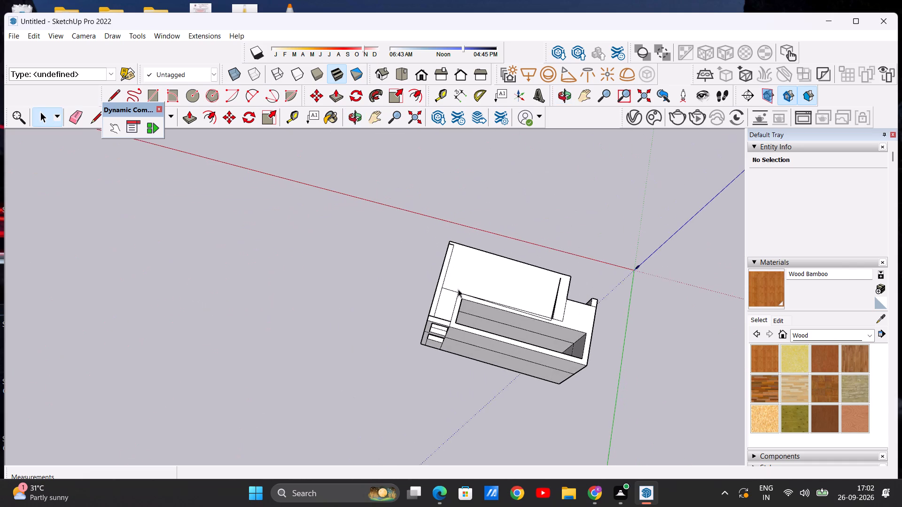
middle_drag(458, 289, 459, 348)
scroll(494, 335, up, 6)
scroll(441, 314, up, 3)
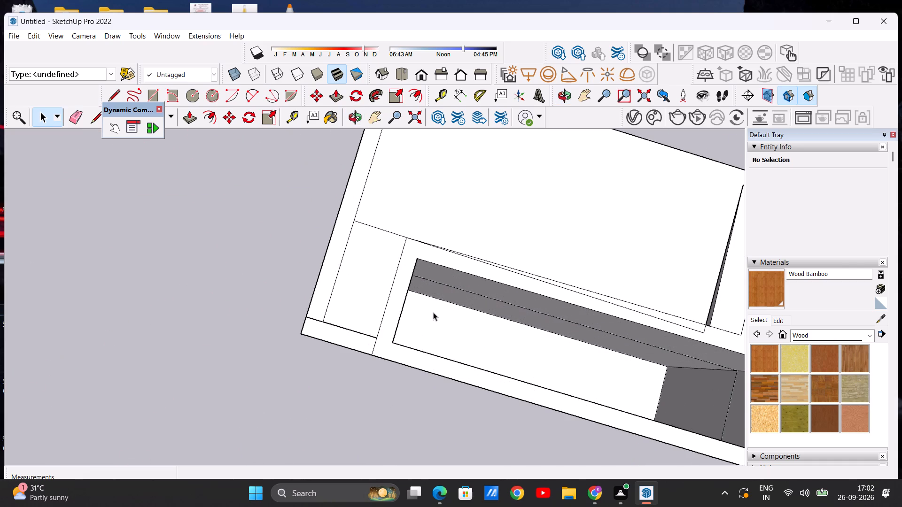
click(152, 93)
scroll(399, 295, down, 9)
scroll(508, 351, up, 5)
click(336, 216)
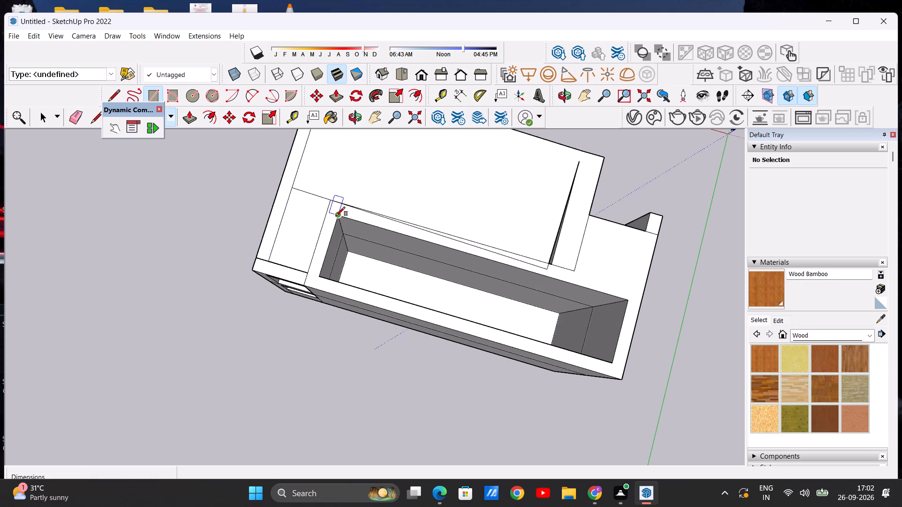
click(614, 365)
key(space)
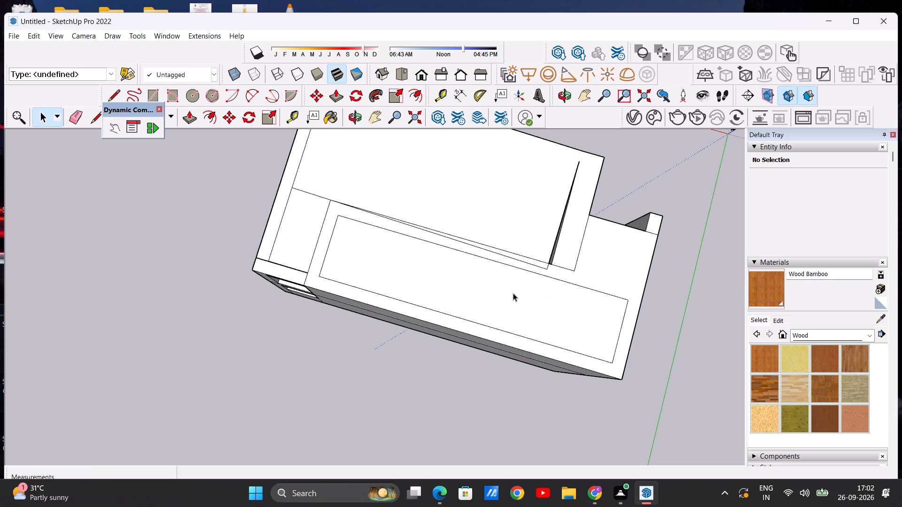
Examine the closed roof from all sides, including the narrow gap where the balcony slab meets the side wall.
scroll(513, 290, down, 10)
middle_drag(521, 306, 593, 175)
middle_drag(367, 269, 605, 263)
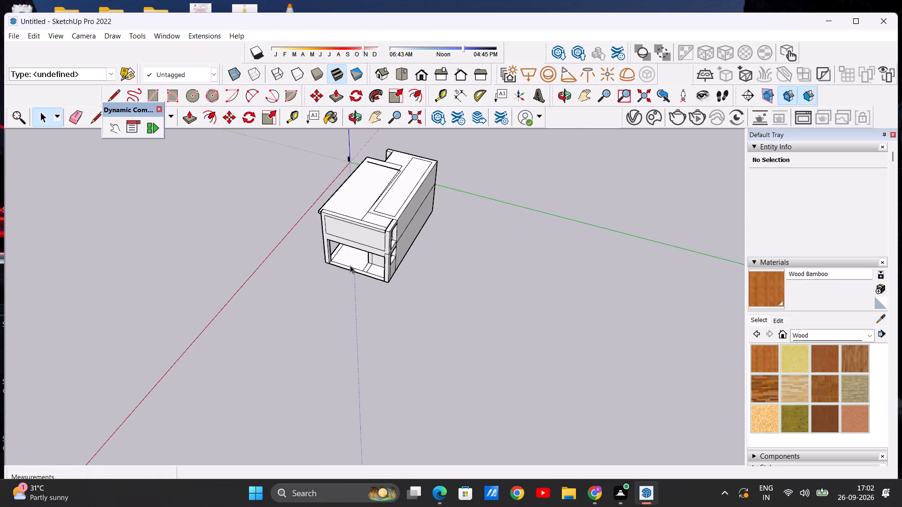
middle_drag(355, 269, 517, 270)
scroll(331, 203, up, 16)
scroll(388, 221, down, 4)
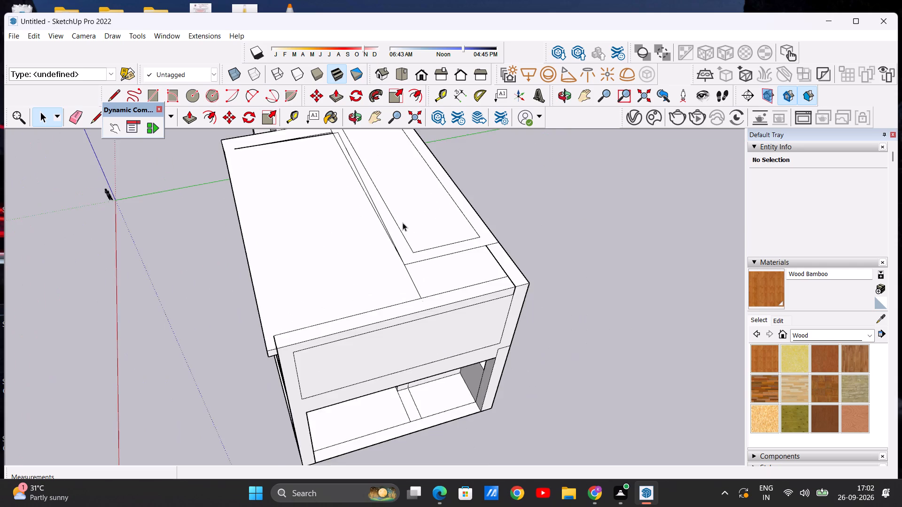
scroll(403, 223, down, 7)
middle_drag(319, 231, 474, 277)
scroll(274, 190, up, 8)
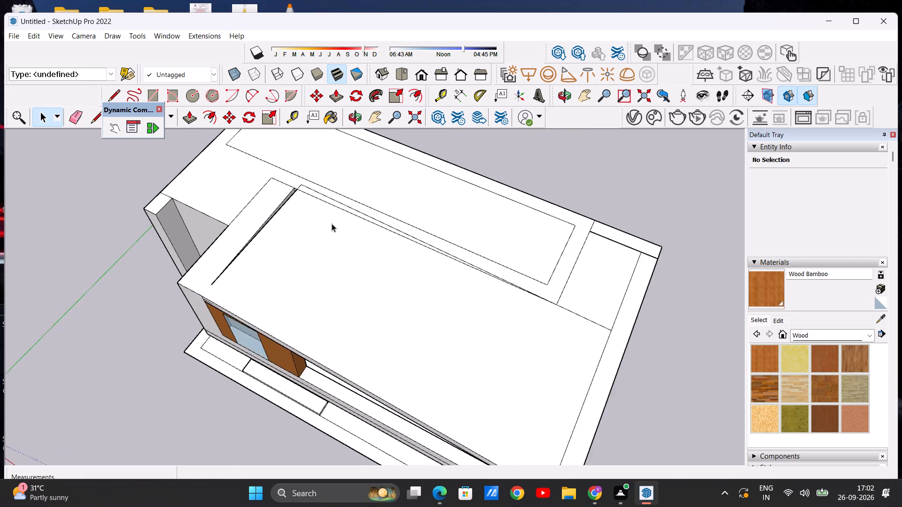
scroll(332, 223, up, 5)
scroll(340, 212, down, 16)
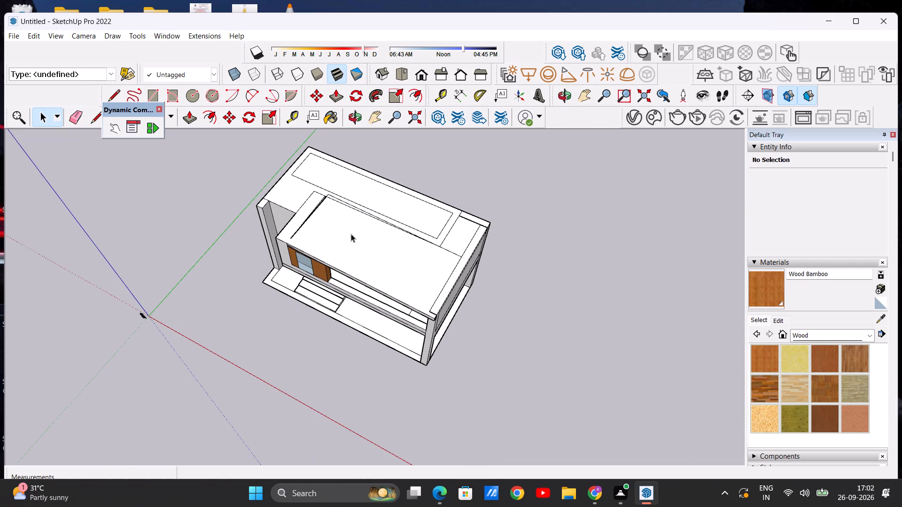
middle_drag(346, 268, 289, 313)
scroll(338, 202, up, 14)
middle_drag(298, 269, 277, 222)
scroll(277, 222, down, 5)
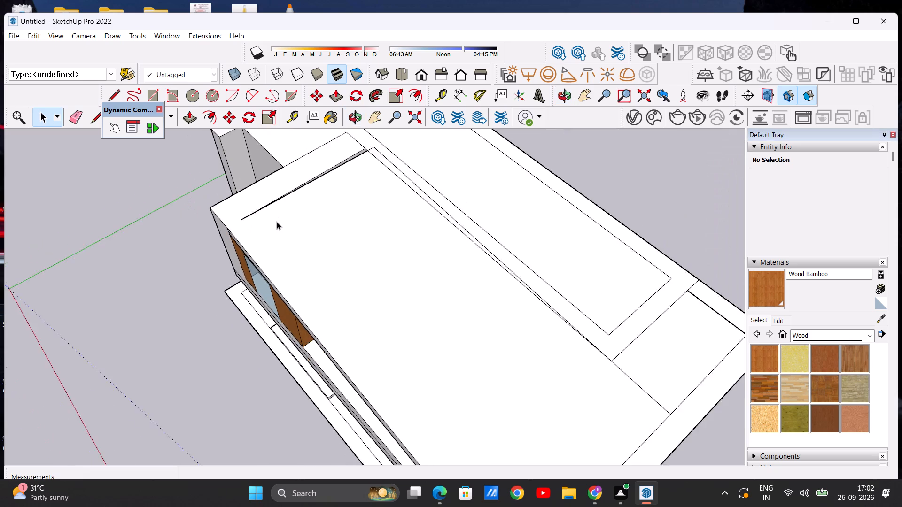
scroll(277, 222, down, 6)
middle_drag(279, 223, 394, 116)
middle_drag(202, 283, 216, 235)
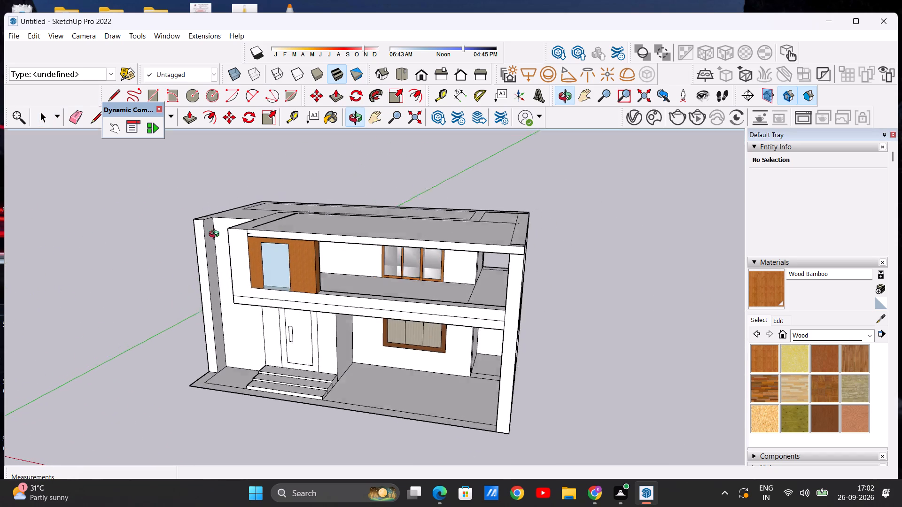
middle_drag(216, 235, 217, 231)
scroll(236, 221, up, 13)
middle_drag(275, 229, 278, 313)
scroll(278, 313, up, 1)
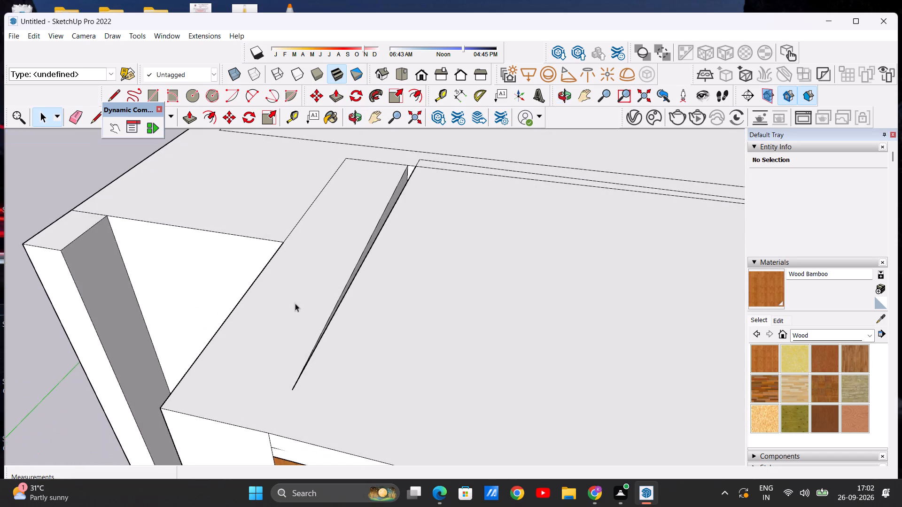
scroll(322, 286, up, 5)
middle_drag(322, 285, 339, 311)
scroll(338, 302, down, 8)
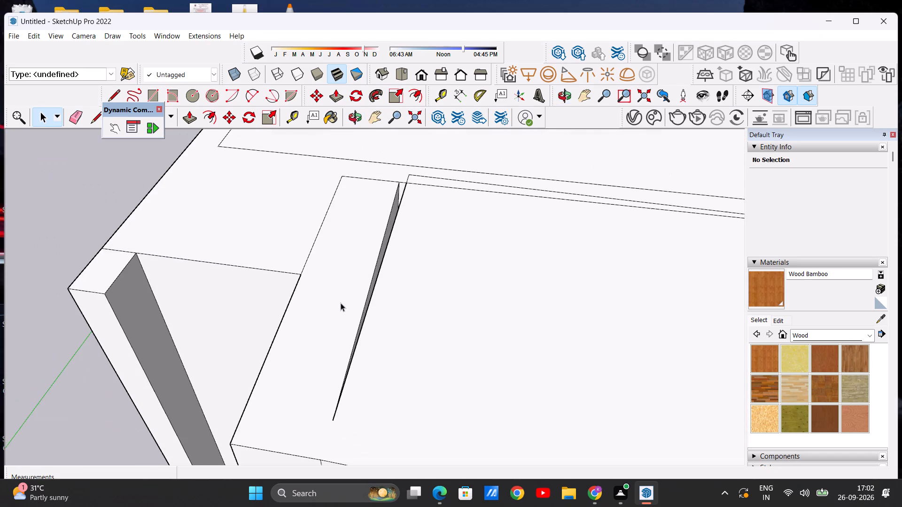
scroll(372, 211, up, 6)
scroll(373, 211, down, 20)
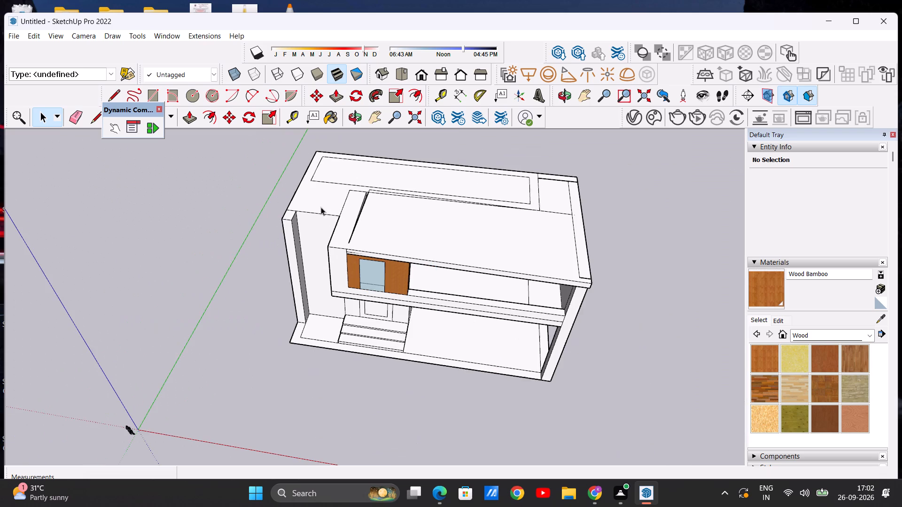
scroll(456, 222, up, 3)
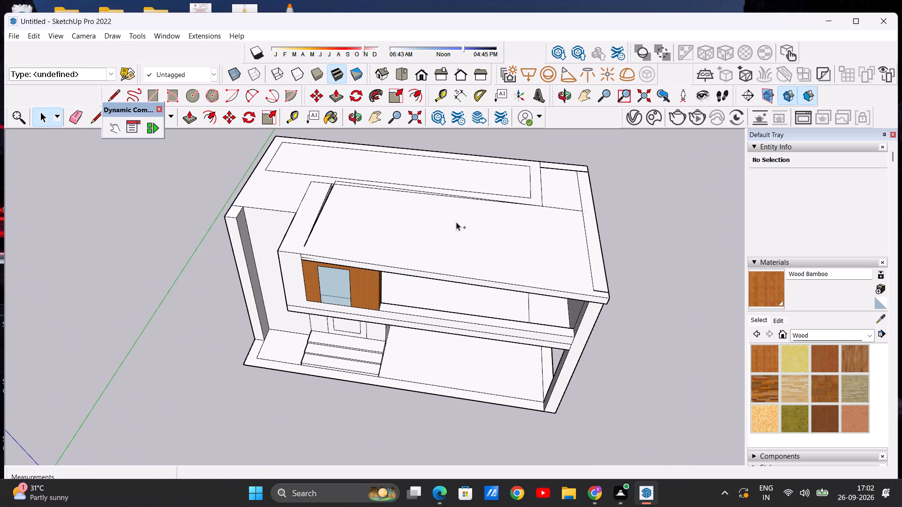
Undo the large roof rectangle, the small opening's closing lines, the slab edge edits and the balcony roof slab.
key(ctrl+z)
key(ctrl+z)
key(ctrl+z)
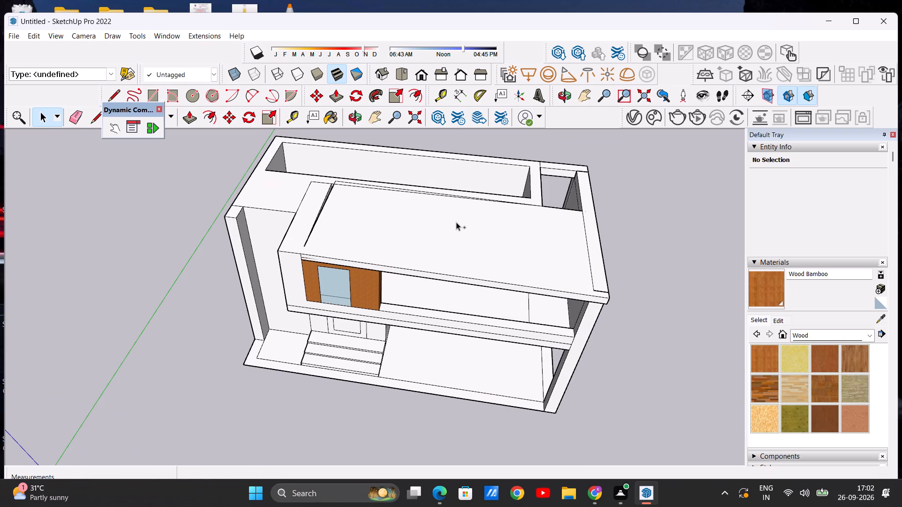
key(ctrl+z)
key(ctrl+z)
key(ctrl+z)
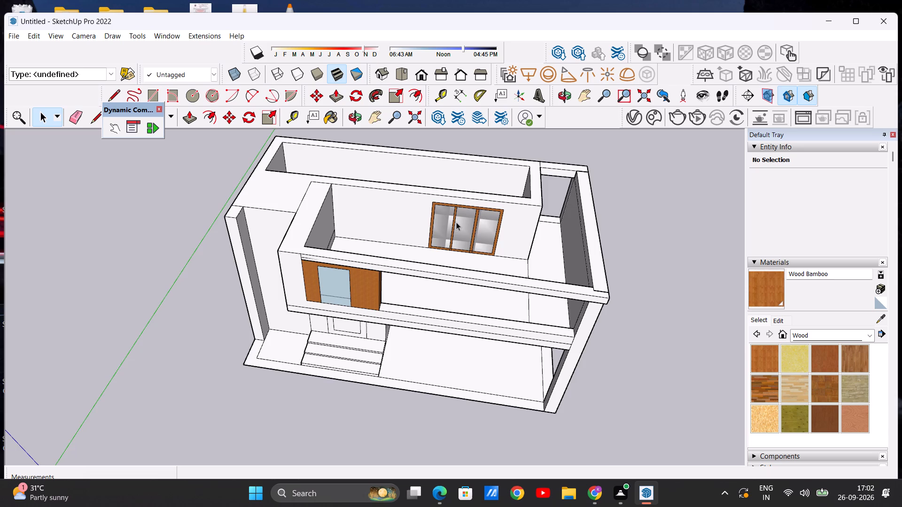
Examine the open upper floor, the roof beams around the balcony and the front facade from several angles.
scroll(456, 222, down, 5)
middle_drag(464, 232, 478, 358)
scroll(473, 288, up, 2)
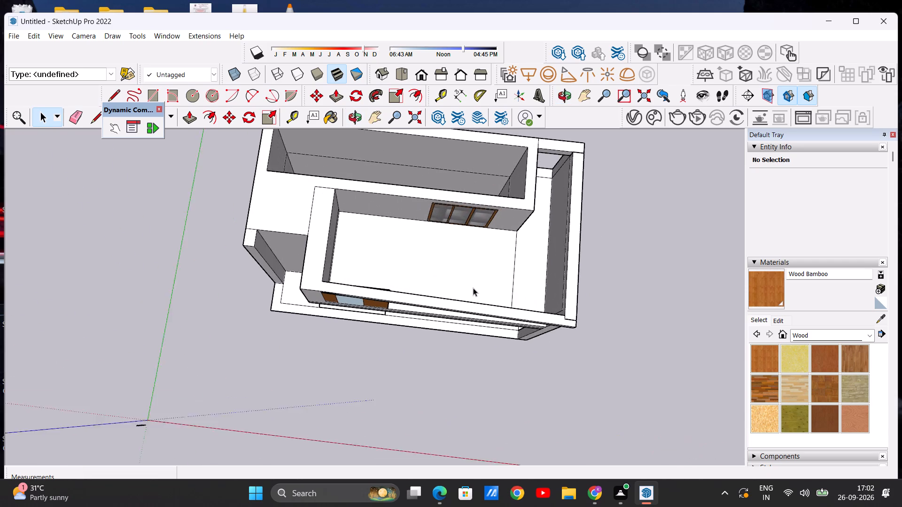
scroll(473, 288, up, 3)
scroll(390, 256, down, 5)
middle_drag(461, 316, 471, 365)
scroll(478, 261, up, 8)
scroll(451, 201, down, 5)
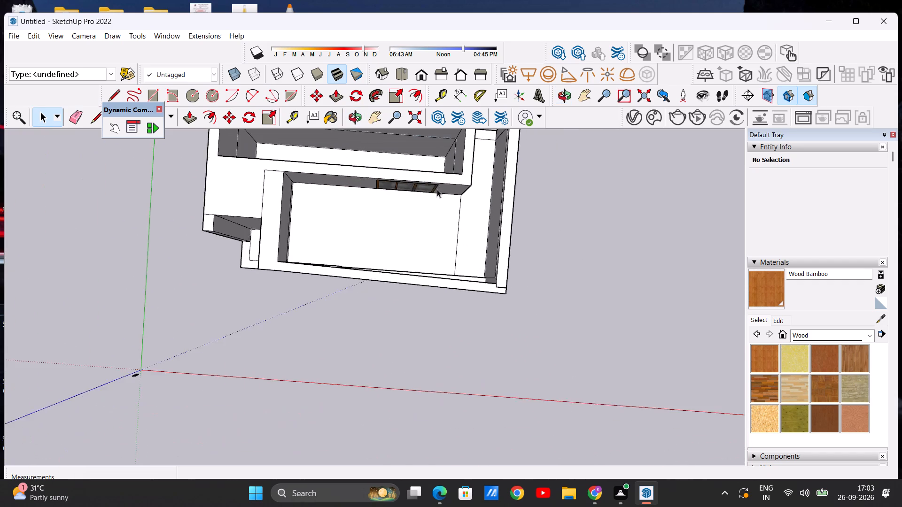
scroll(437, 189, down, 5)
middle_drag(470, 199, 322, 135)
scroll(530, 207, up, 5)
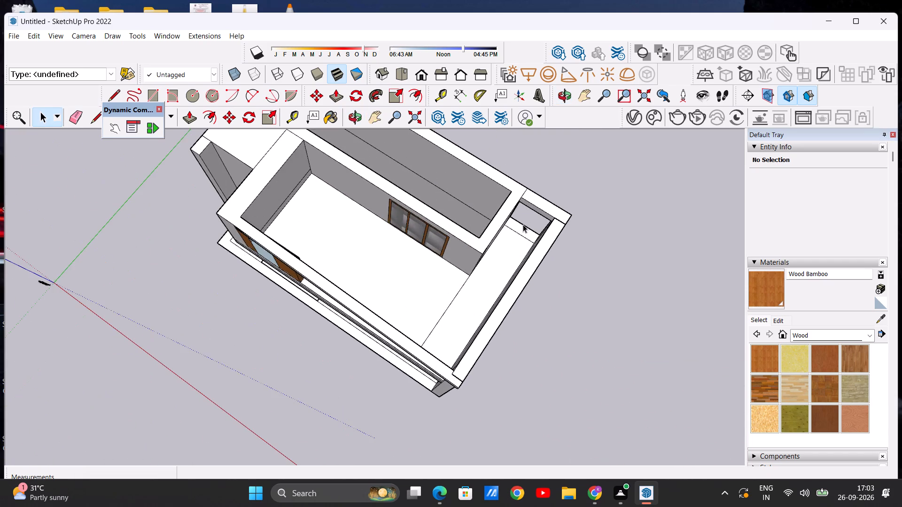
middle_drag(515, 264, 308, 262)
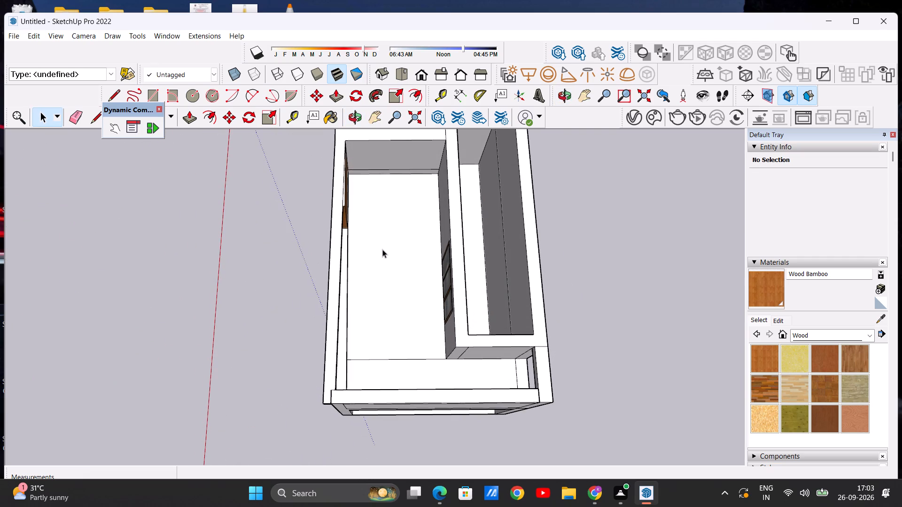
scroll(372, 220, down, 2)
middle_drag(371, 324, 475, 212)
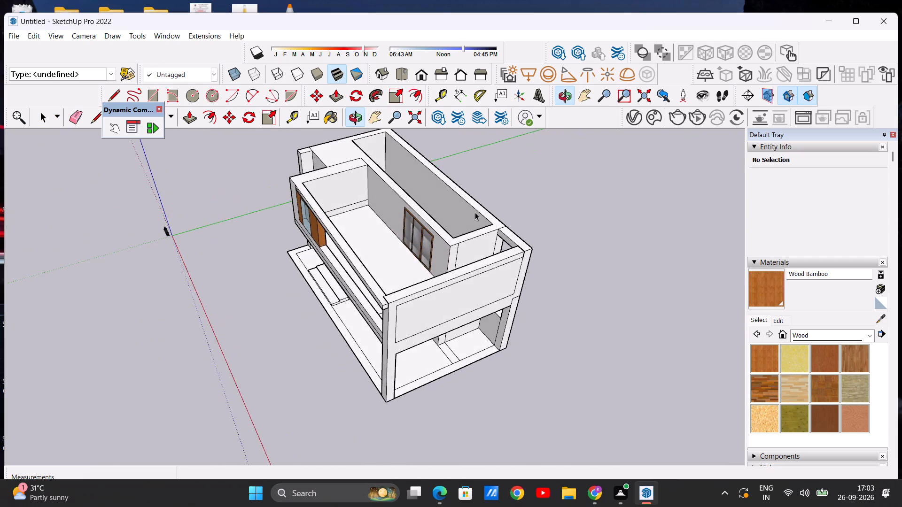
middle_drag(331, 315, 471, 236)
middle_drag(337, 244, 342, 244)
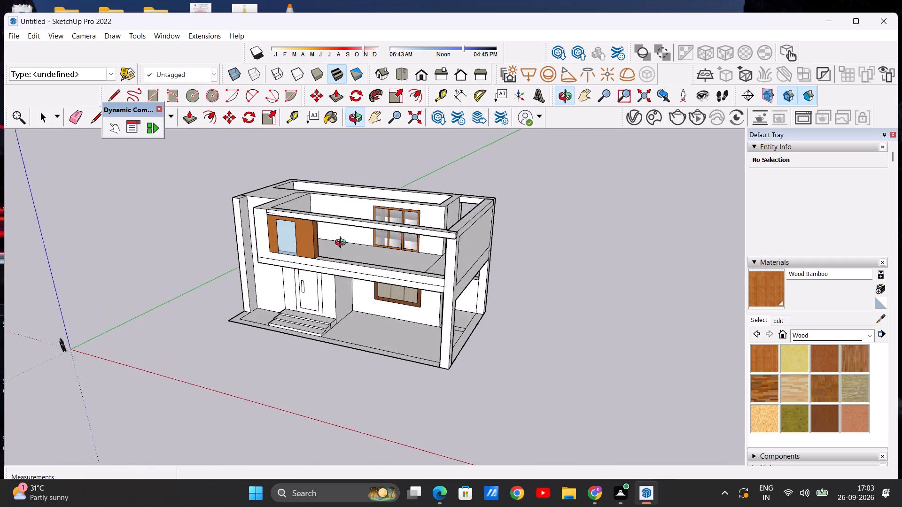
middle_drag(342, 244, 473, 354)
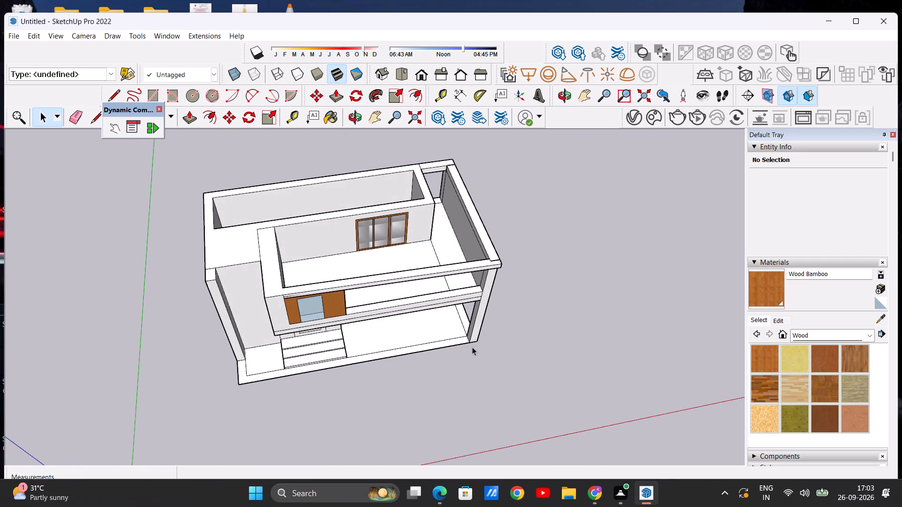
scroll(455, 272, up, 6)
scroll(487, 248, down, 5)
middle_drag(484, 260, 490, 291)
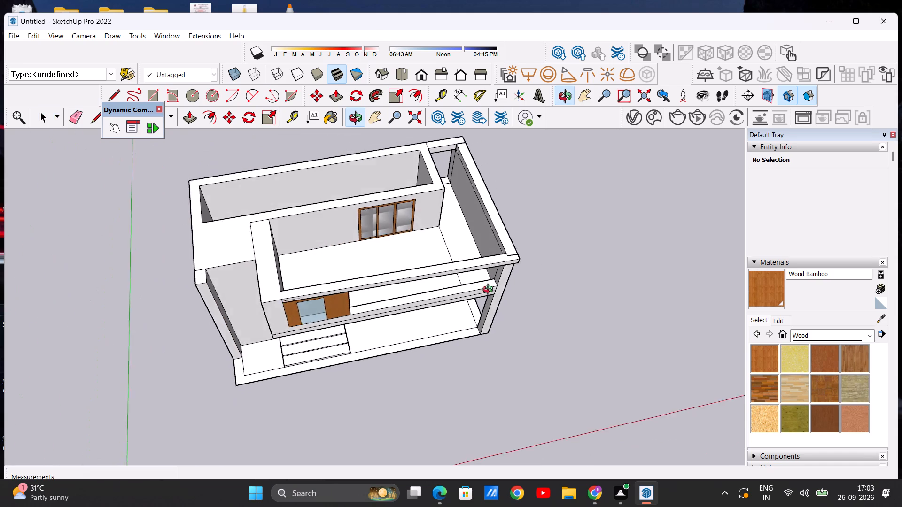
middle_drag(490, 291, 445, 356)
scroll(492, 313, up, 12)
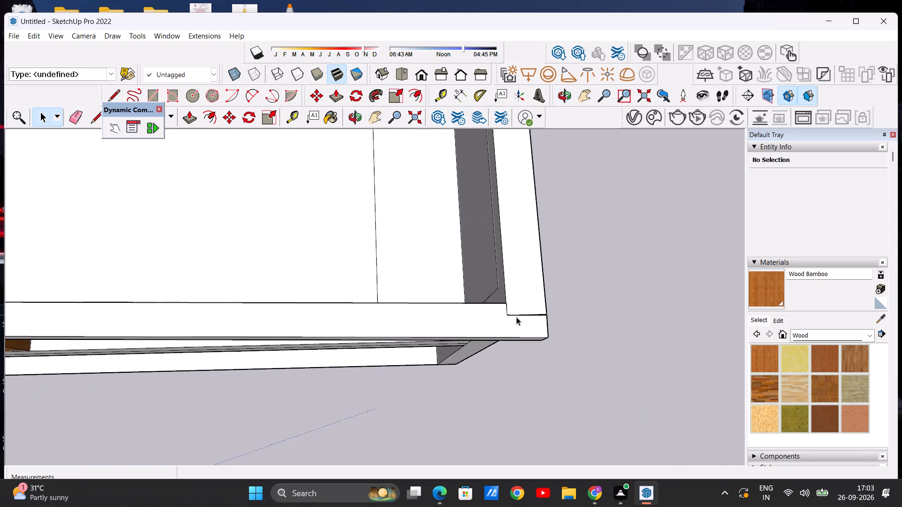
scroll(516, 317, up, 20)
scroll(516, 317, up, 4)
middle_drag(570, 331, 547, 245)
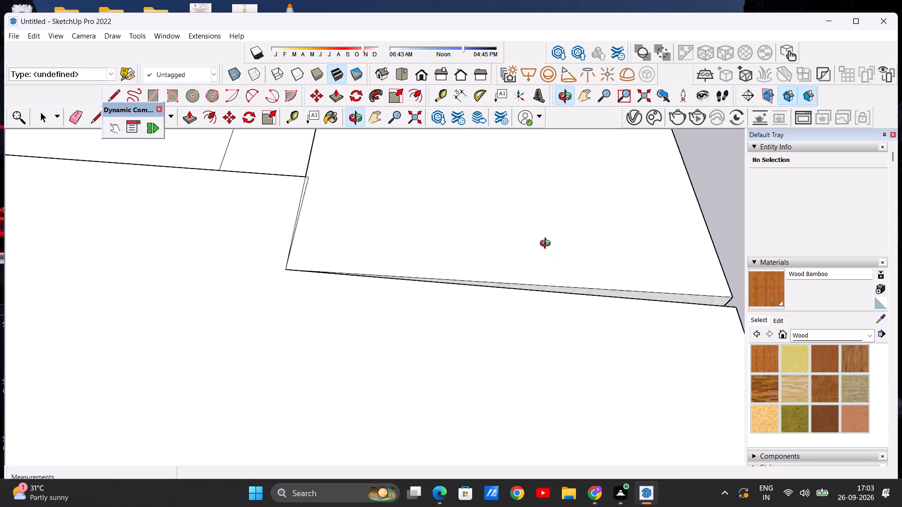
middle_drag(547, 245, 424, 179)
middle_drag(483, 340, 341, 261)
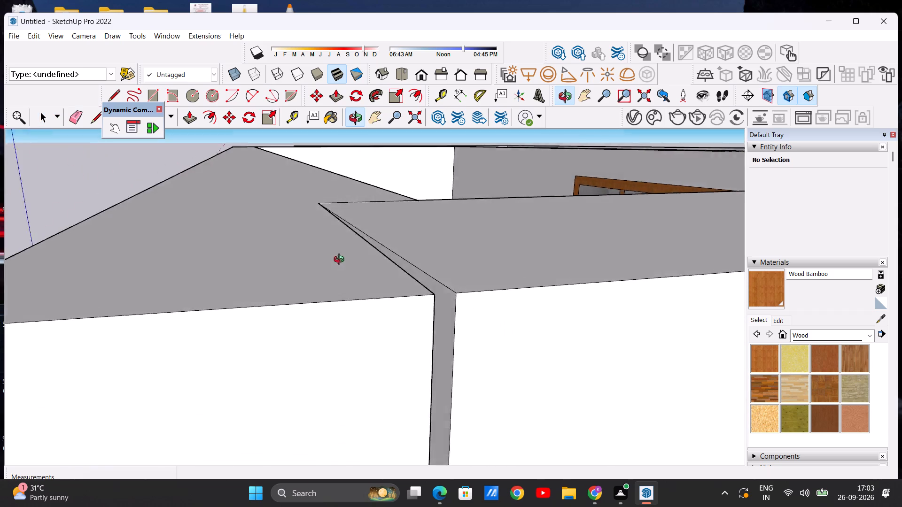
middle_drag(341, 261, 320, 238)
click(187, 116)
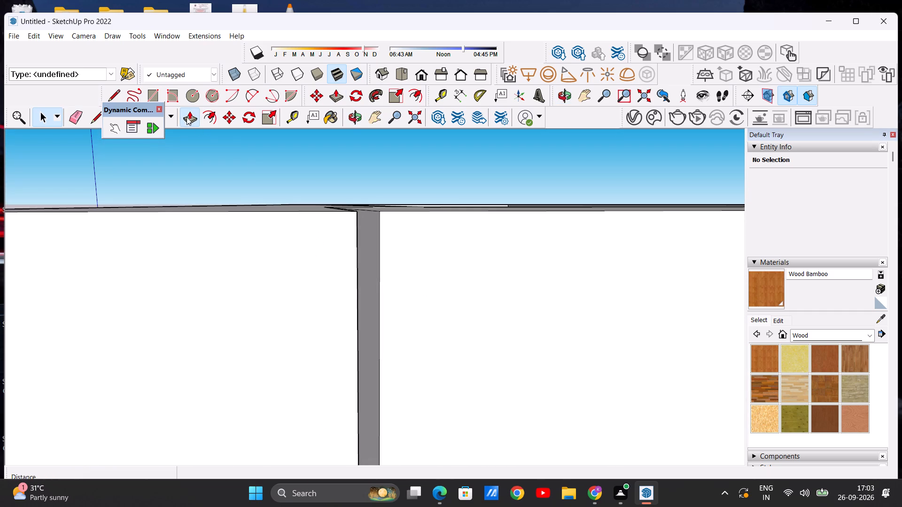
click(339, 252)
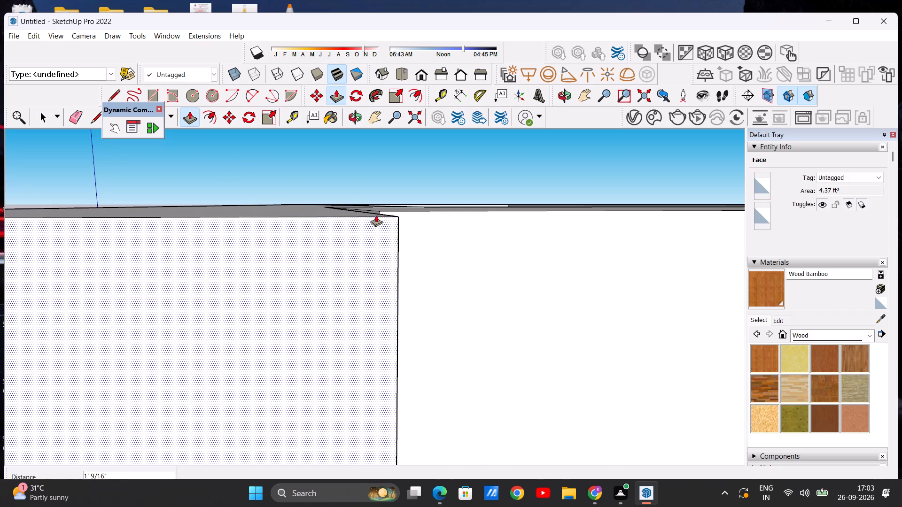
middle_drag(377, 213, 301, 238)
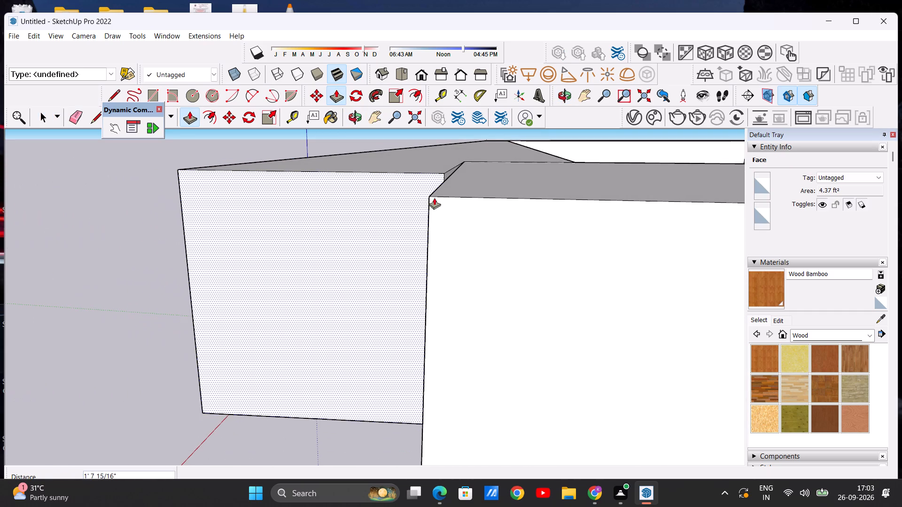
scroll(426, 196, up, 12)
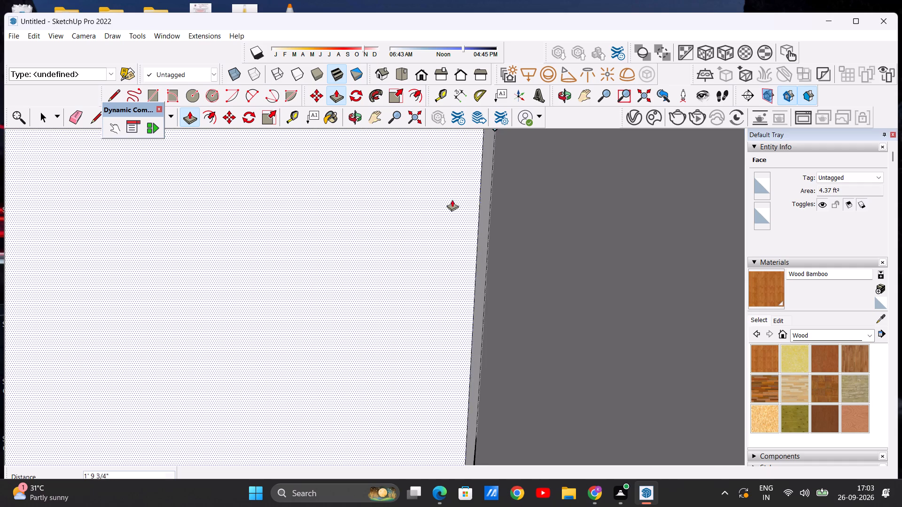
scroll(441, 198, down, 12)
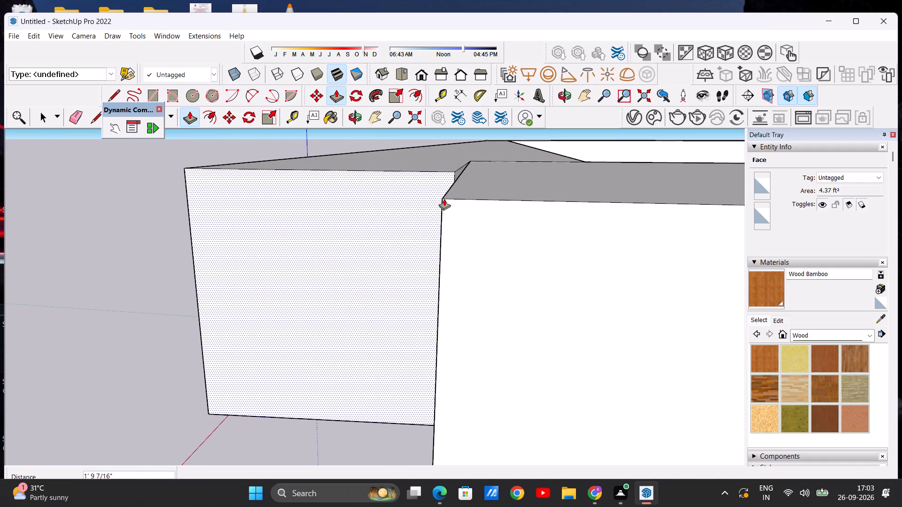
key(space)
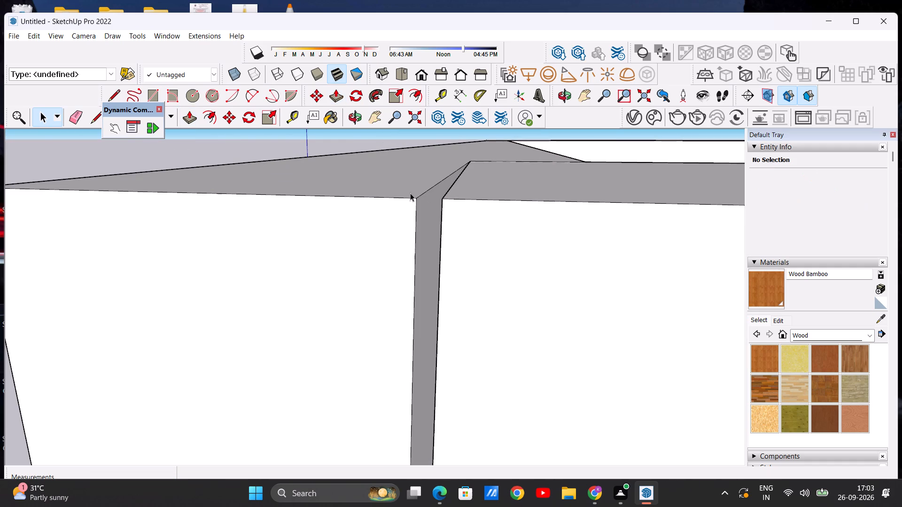
Push/pull the narrow gap's side face about 1 3/16" to meet the adjoining wall and close the gap.
click(183, 113)
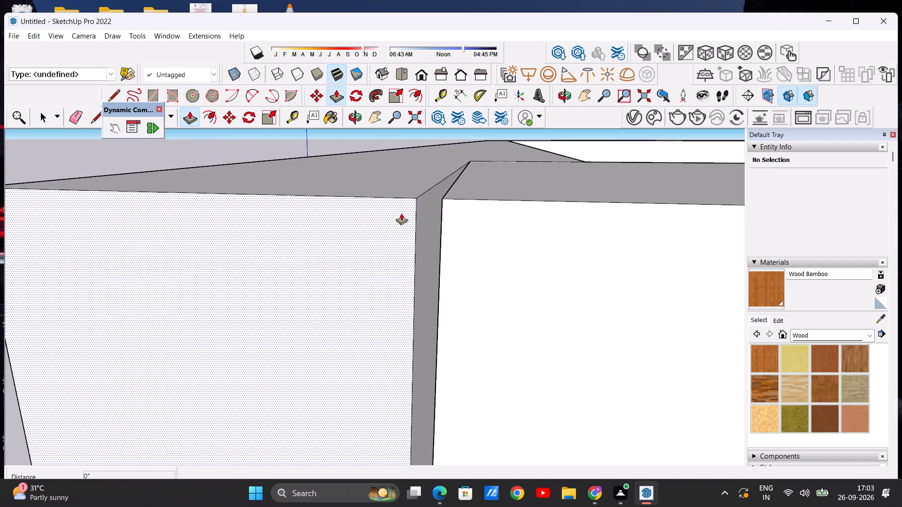
click(421, 210)
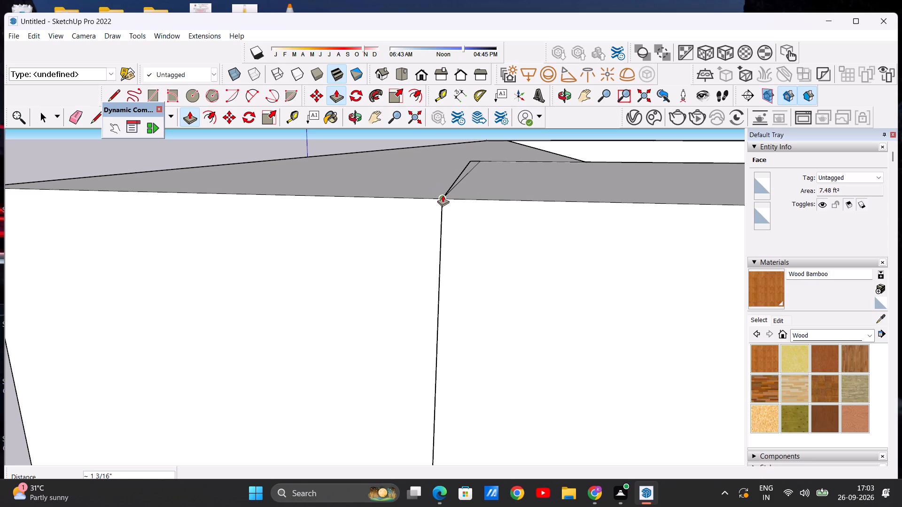
click(443, 195)
key(space)
Close the large upper-floor roof opening with a strip about 78' 11 13/16" by 1' 11" and a rectangle about 78' 11 1/2" by 34' 3 1/2".
scroll(436, 178, down, 14)
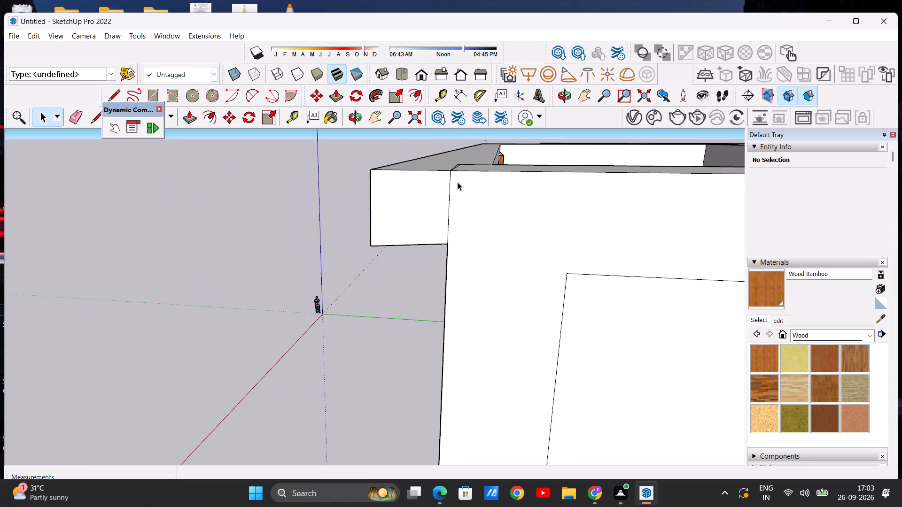
middle_drag(454, 188, 450, 359)
scroll(434, 258, down, 15)
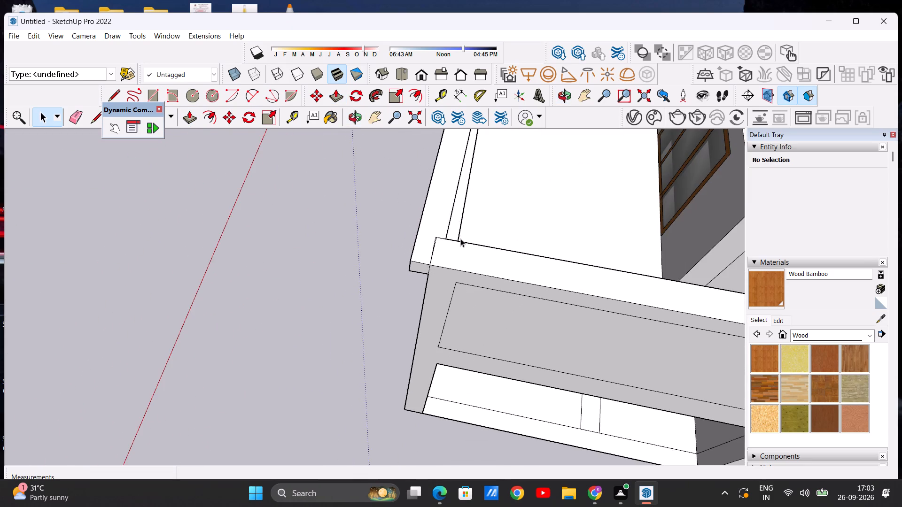
middle_drag(460, 238, 447, 332)
scroll(426, 272, down, 12)
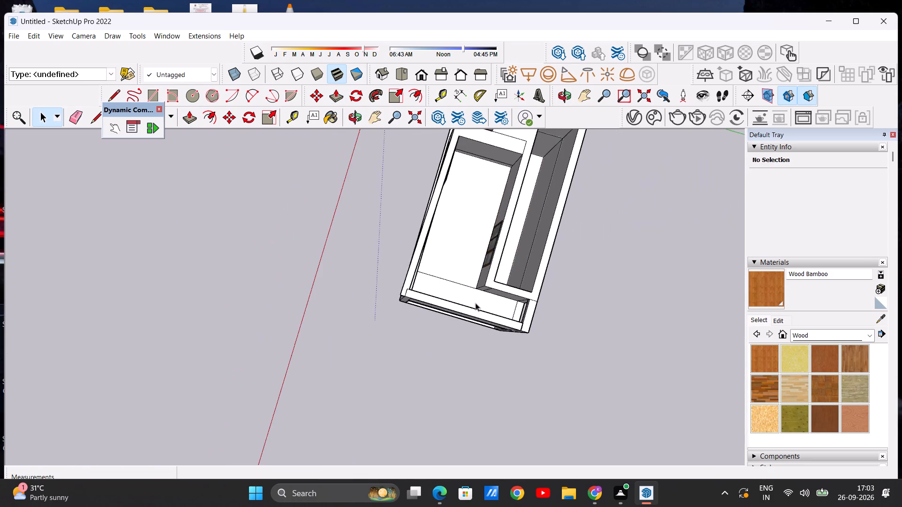
middle_drag(372, 303, 167, 271)
middle_drag(424, 295, 340, 295)
scroll(342, 284, down, 5)
middle_drag(365, 309, 366, 315)
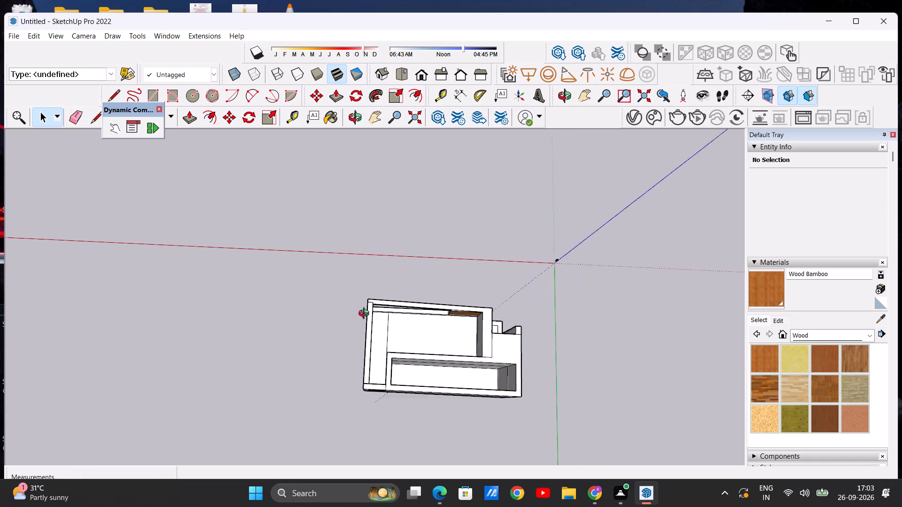
middle_drag(366, 315, 367, 358)
scroll(475, 325, up, 8)
scroll(431, 268, down, 6)
middle_drag(442, 397, 426, 353)
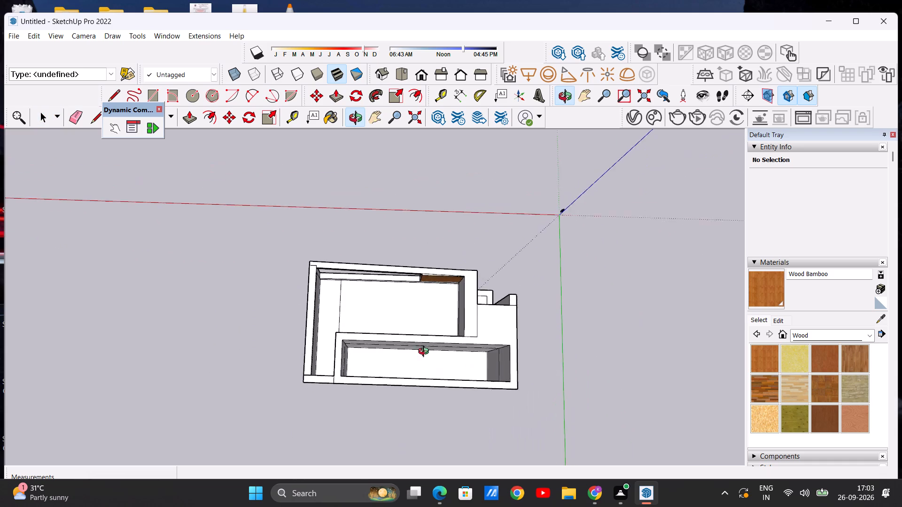
middle_drag(426, 353, 422, 347)
scroll(350, 325, up, 9)
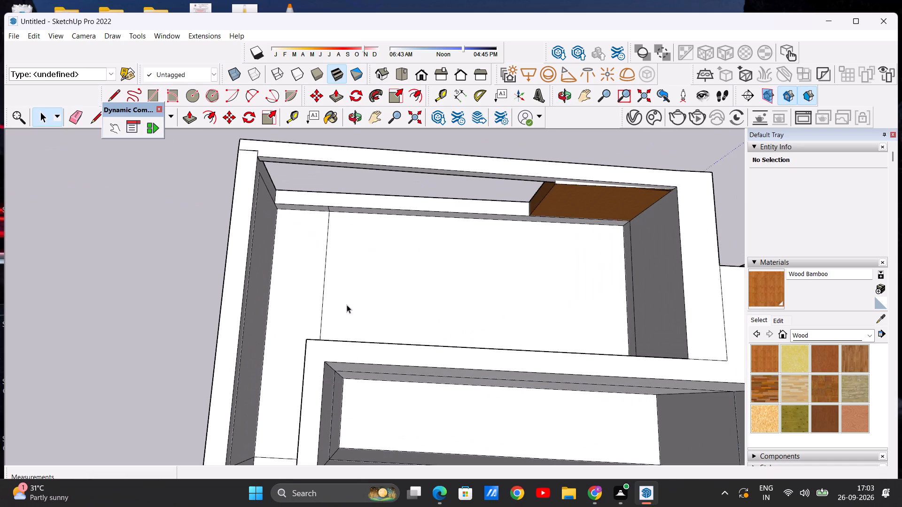
scroll(347, 303, down, 6)
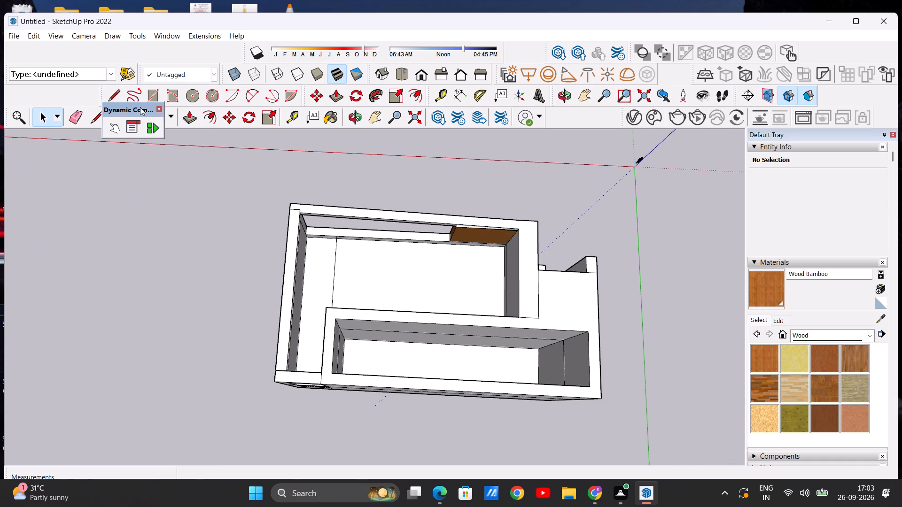
click(155, 90)
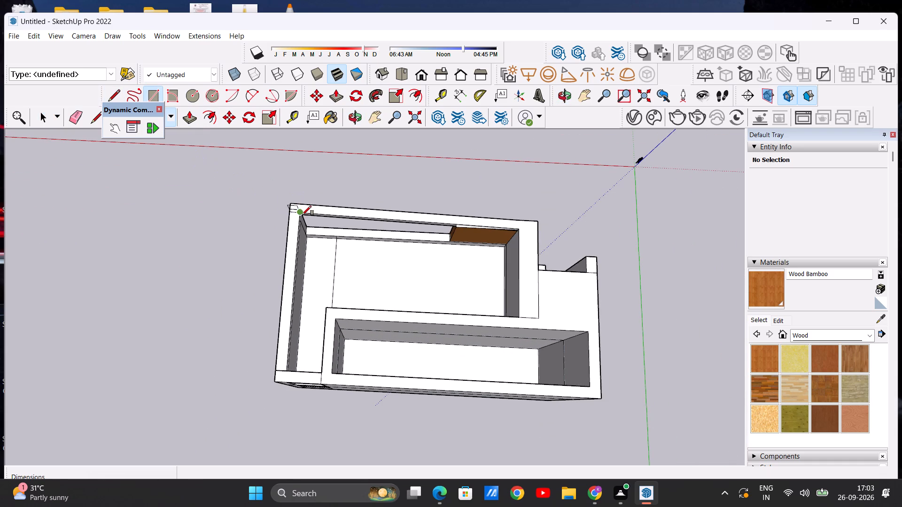
click(302, 215)
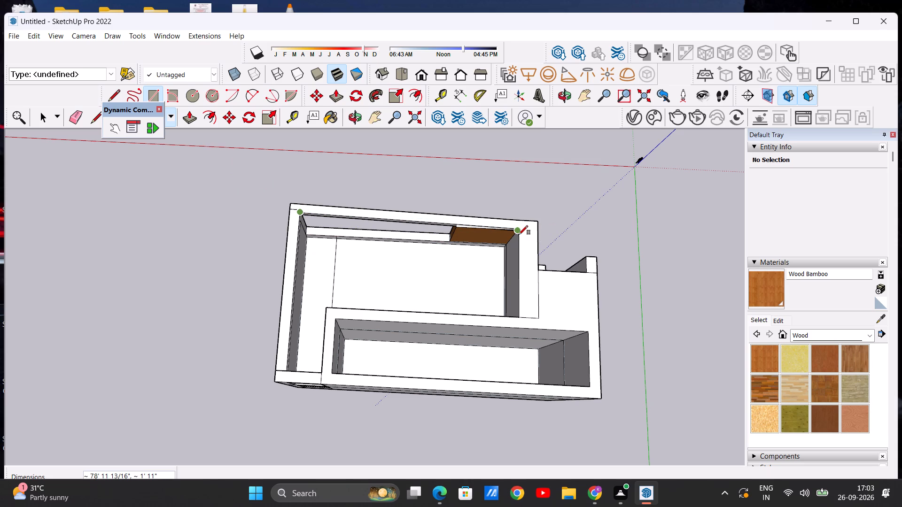
click(518, 233)
click(517, 318)
click(292, 306)
click(292, 306)
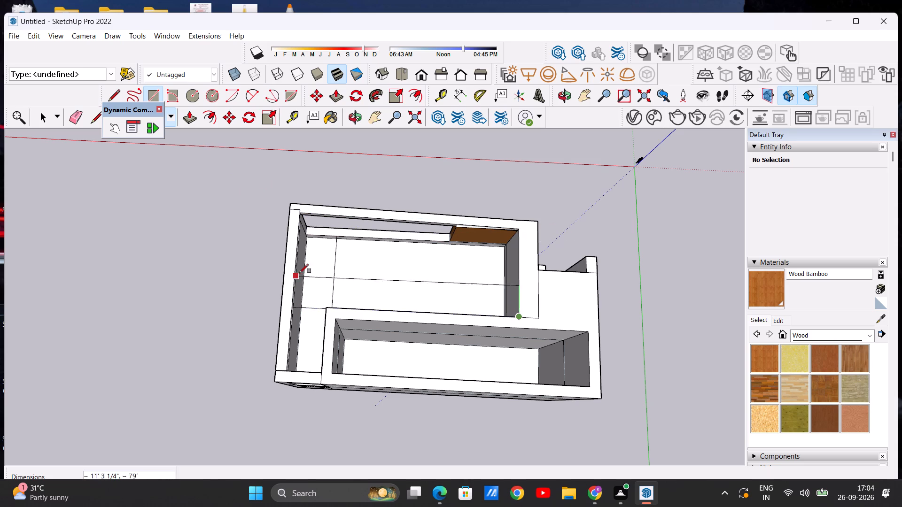
click(301, 217)
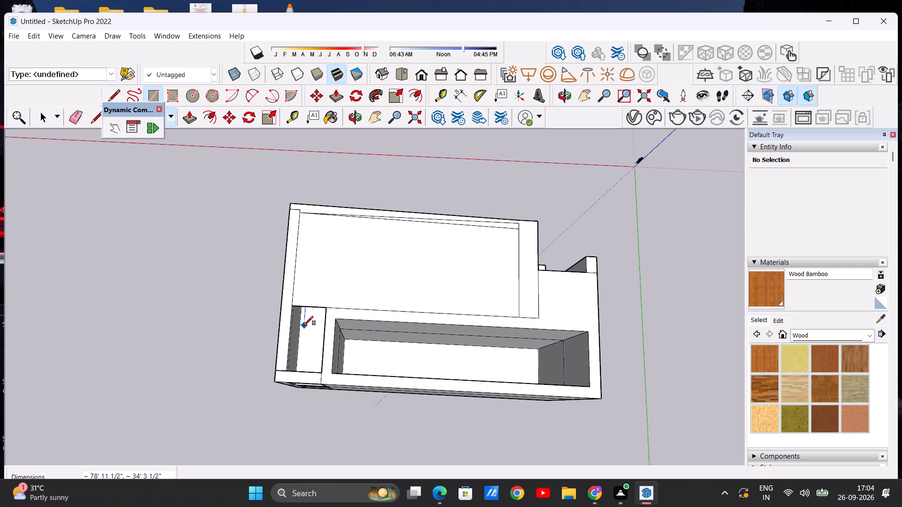
key(space)
Draw a rectangle about 22' 6 15/16" by 11' 11 3/8" across the small corner roof opening to close it.
scroll(463, 235, up, 5)
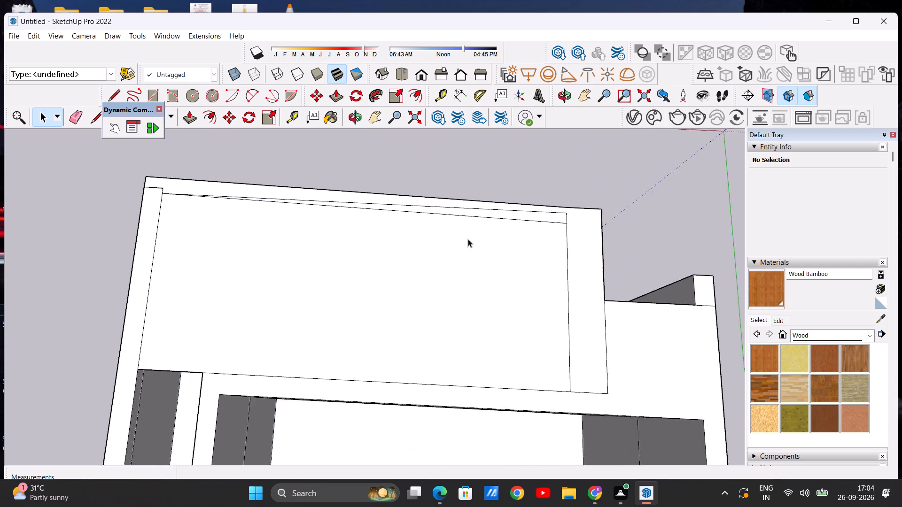
scroll(468, 239, up, 2)
scroll(560, 231, down, 9)
scroll(438, 204, up, 12)
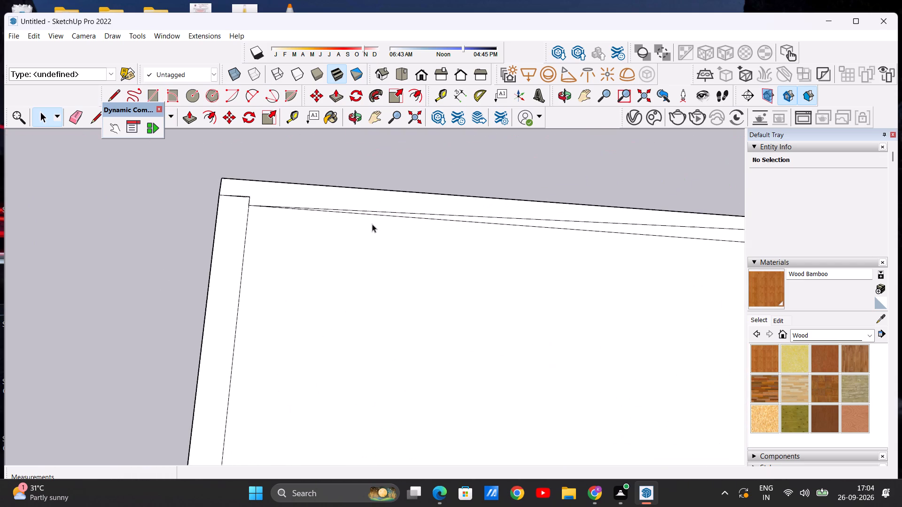
scroll(372, 224, down, 14)
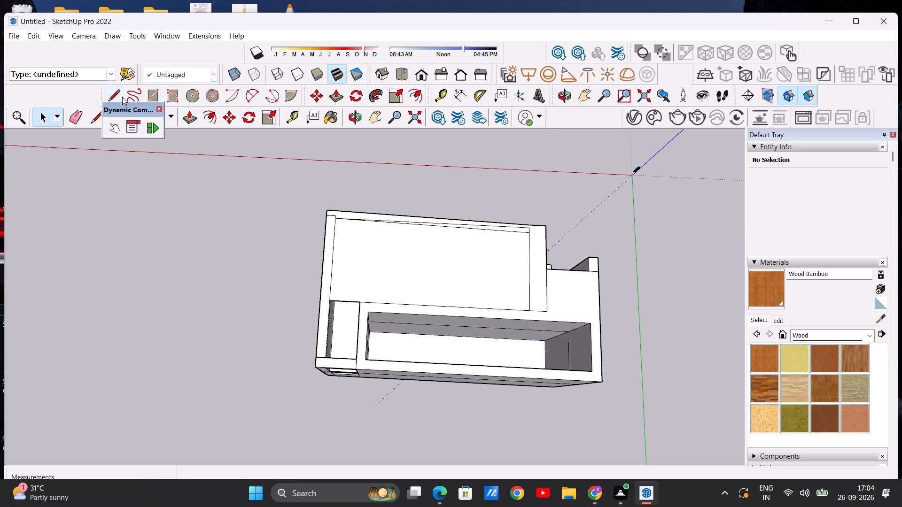
click(148, 93)
scroll(409, 417, up, 5)
scroll(376, 387, up, 3)
scroll(400, 407, down, 5)
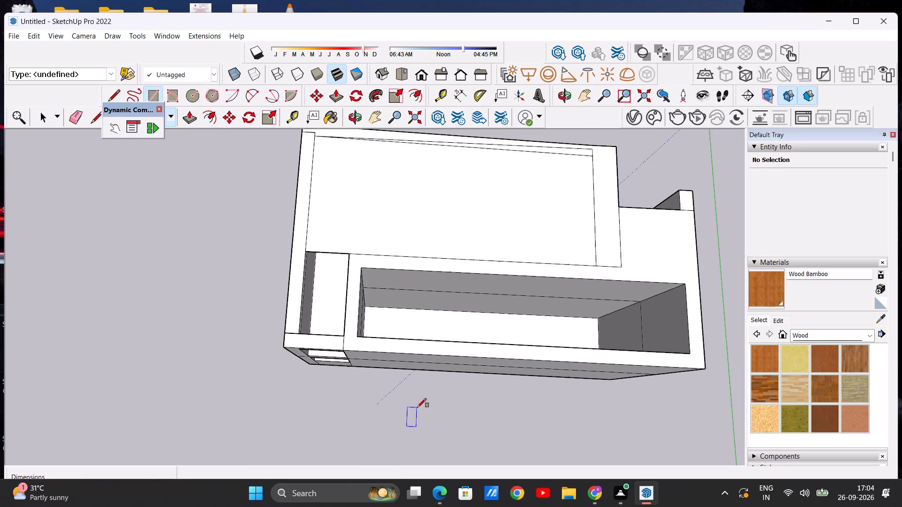
scroll(274, 287, up, 6)
click(339, 214)
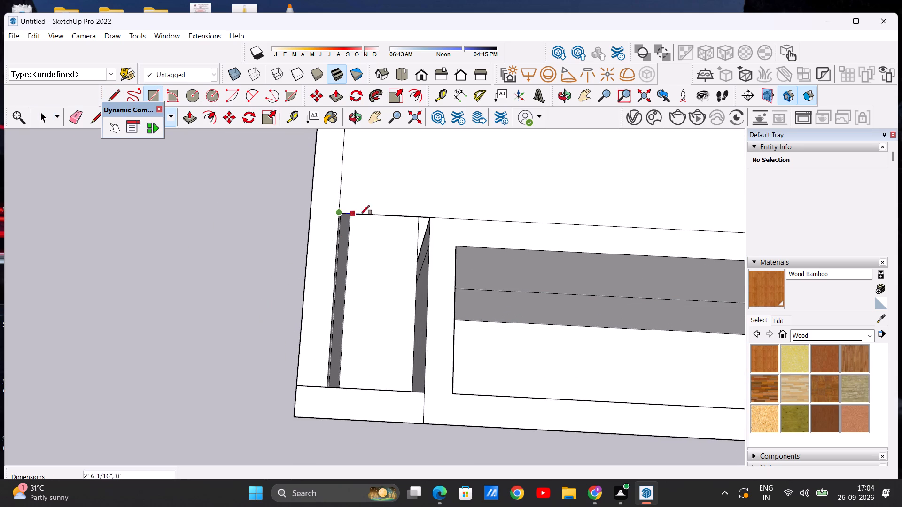
click(431, 219)
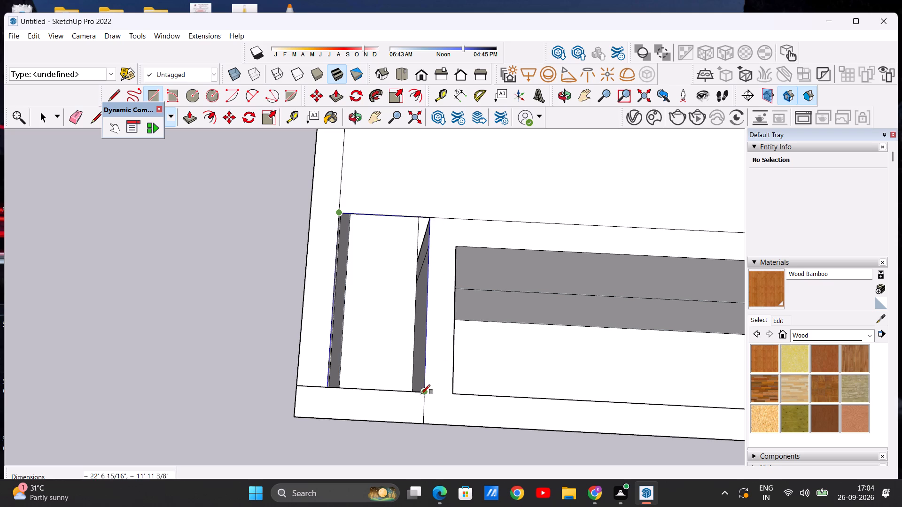
click(424, 391)
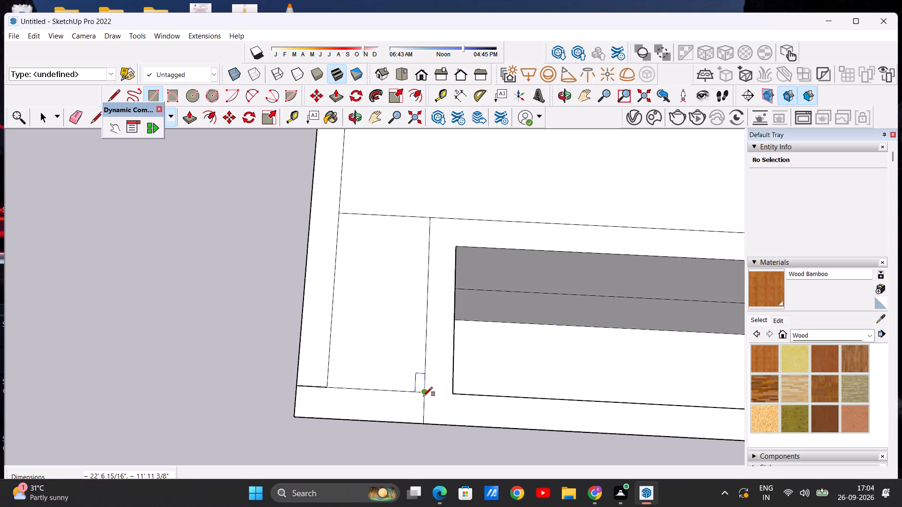
key(space)
Draw a rectangle about 87' 4" by 18' 10" across the remaining long roof opening to close it.
scroll(364, 327, down, 16)
scroll(442, 317, up, 6)
scroll(362, 306, down, 5)
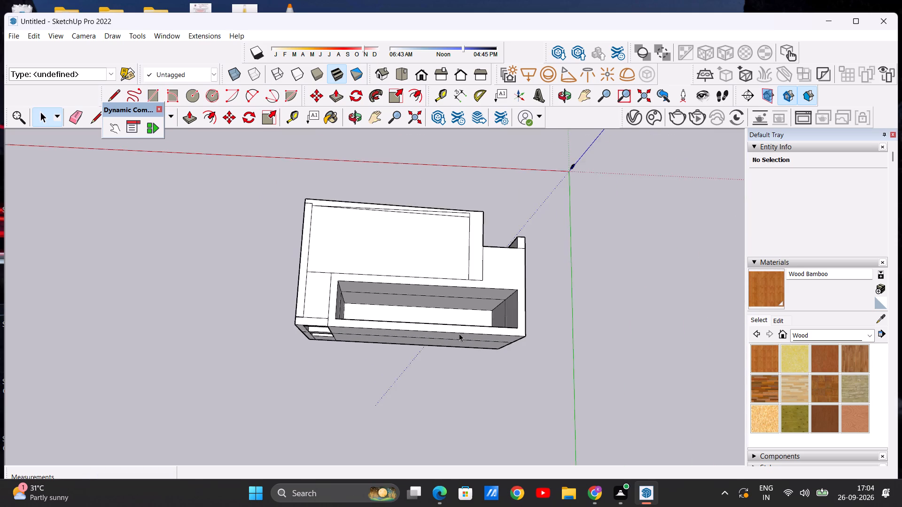
scroll(470, 334, up, 6)
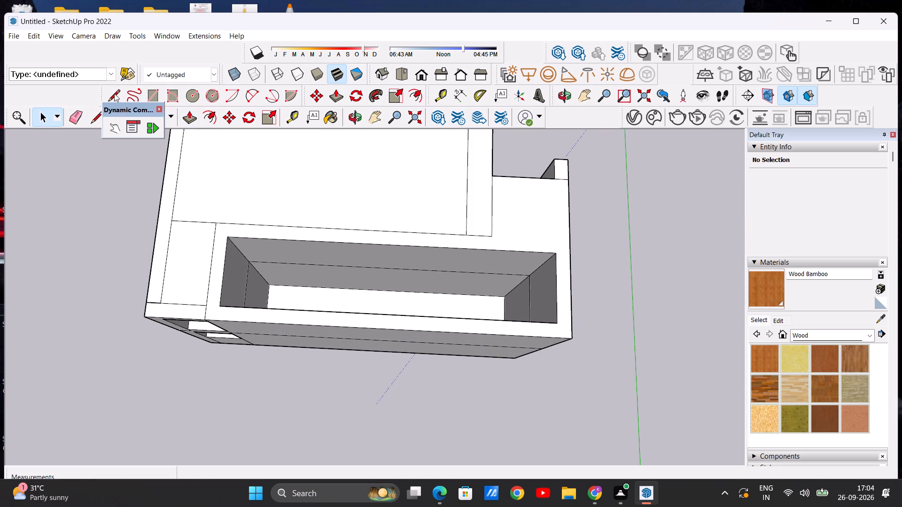
click(115, 92)
click(151, 92)
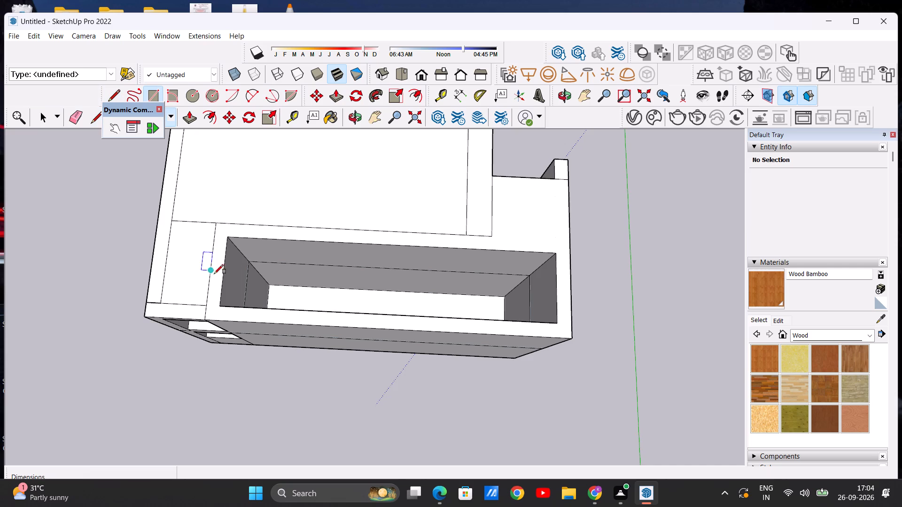
scroll(218, 277, up, 5)
click(235, 209)
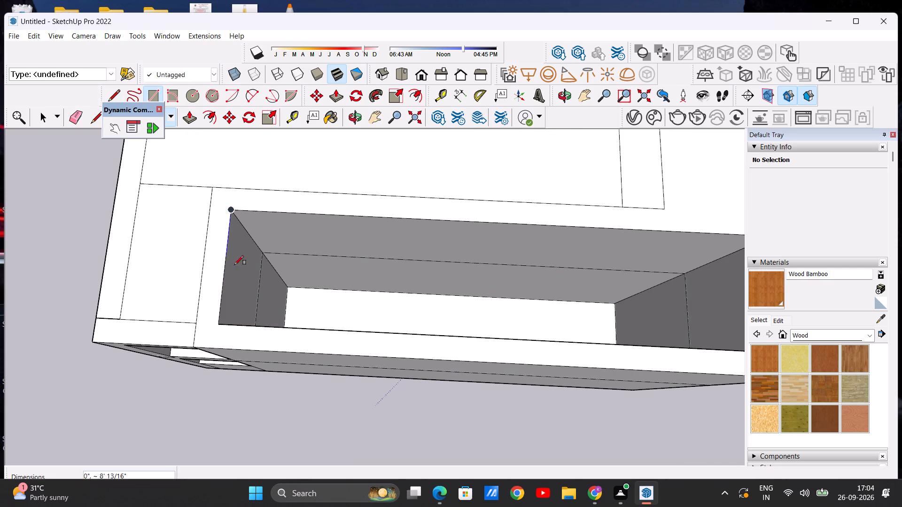
click(222, 323)
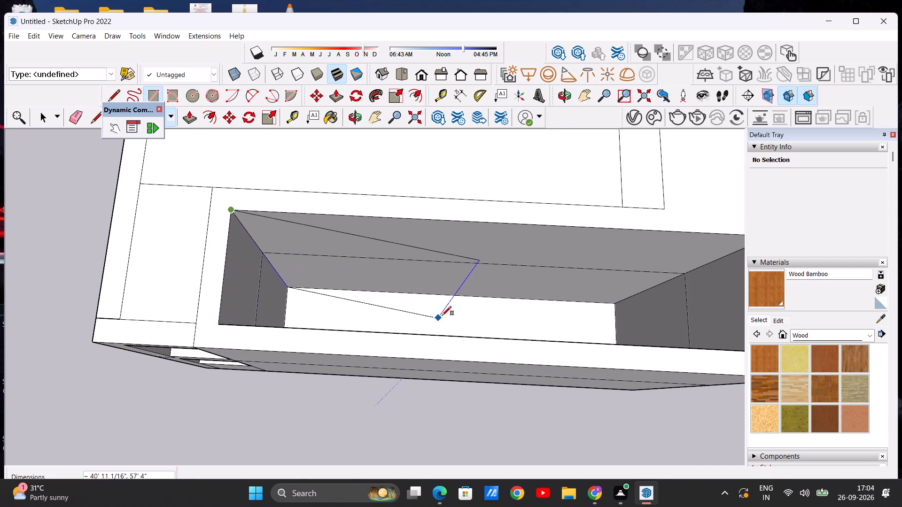
scroll(436, 322, down, 7)
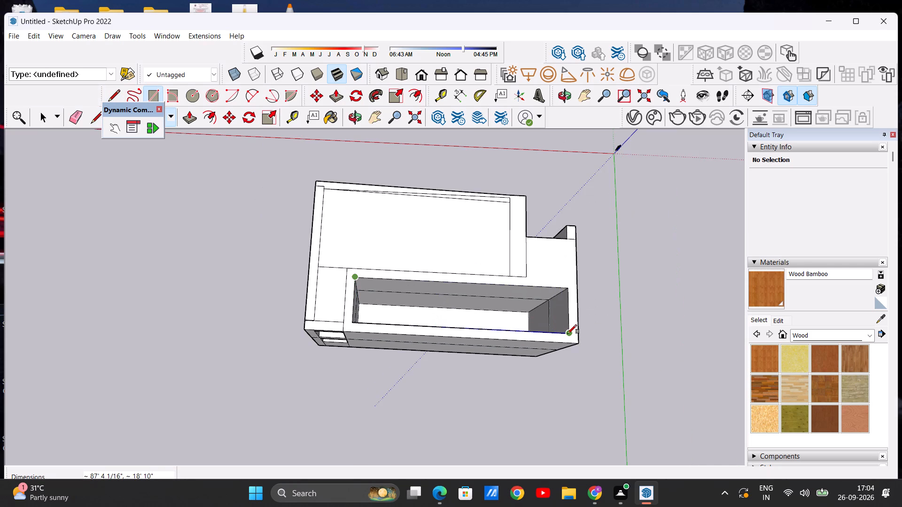
click(568, 334)
key(space)
Examine the closed roof, the front facade and the upper-floor opening behind the balcony.
scroll(418, 244, down, 4)
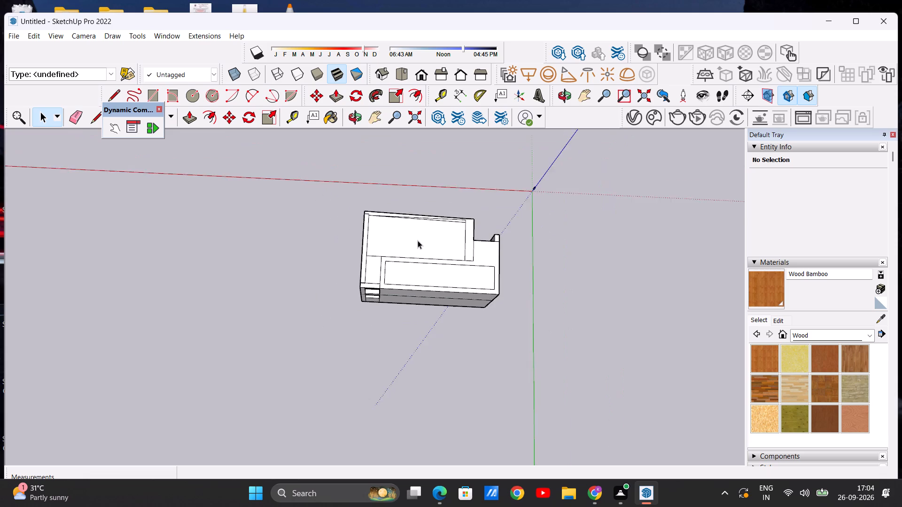
scroll(418, 240, down, 5)
middle_drag(489, 258, 529, 248)
middle_drag(171, 333, 548, 266)
middle_drag(142, 375, 361, 299)
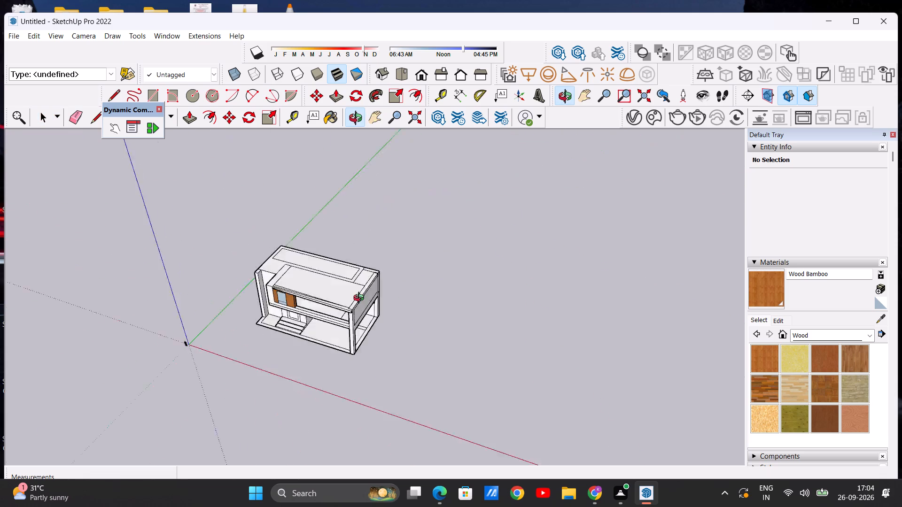
middle_drag(361, 299, 457, 259)
middle_drag(256, 408, 230, 328)
scroll(321, 333, up, 7)
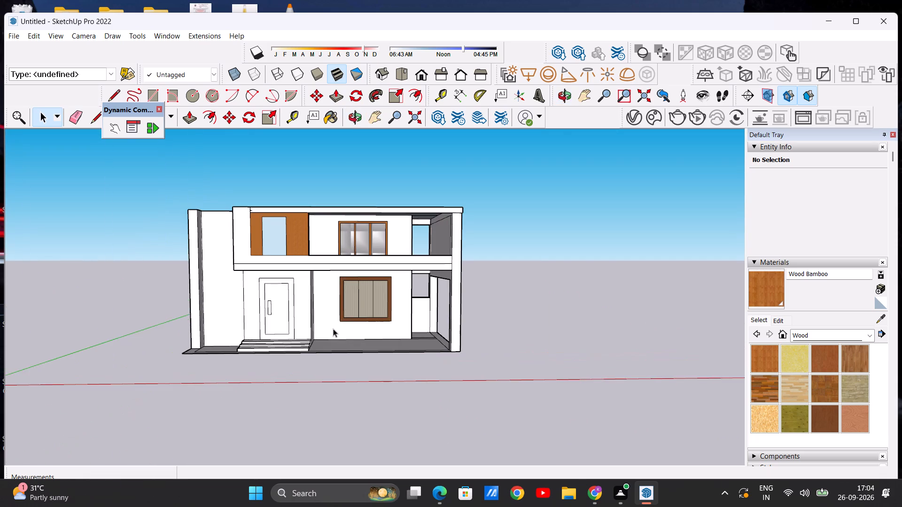
scroll(325, 349, down, 6)
scroll(404, 308, up, 20)
scroll(404, 308, up, 1)
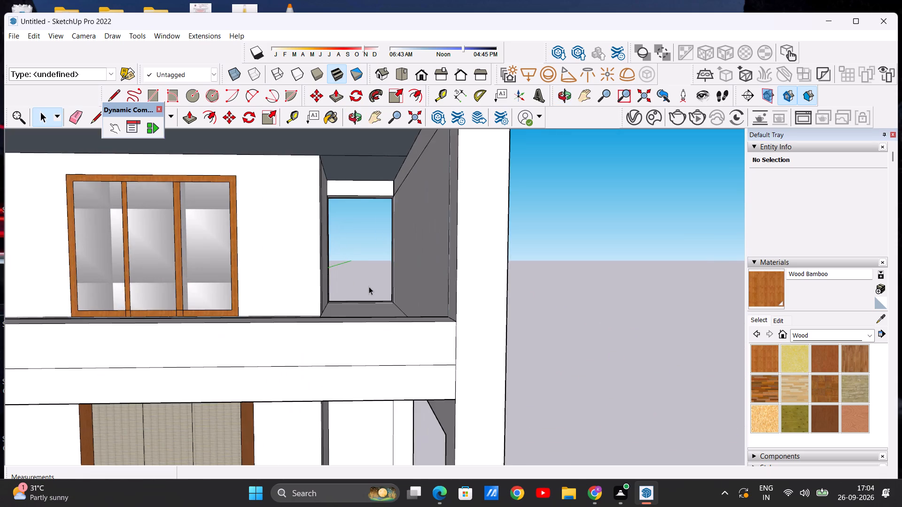
scroll(369, 287, down, 7)
Push/pull the sill of the upper opening at the building's rear corner upward about 7' 11" to shorten the opening.
middle_drag(369, 292, 101, 400)
middle_drag(575, 323, 177, 313)
middle_drag(243, 310, 201, 316)
scroll(268, 258, up, 7)
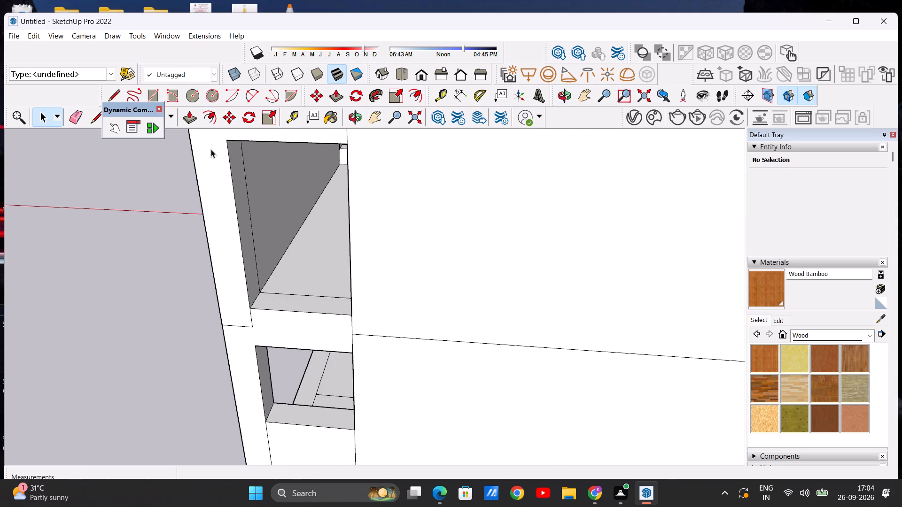
click(194, 117)
scroll(401, 309, up, 4)
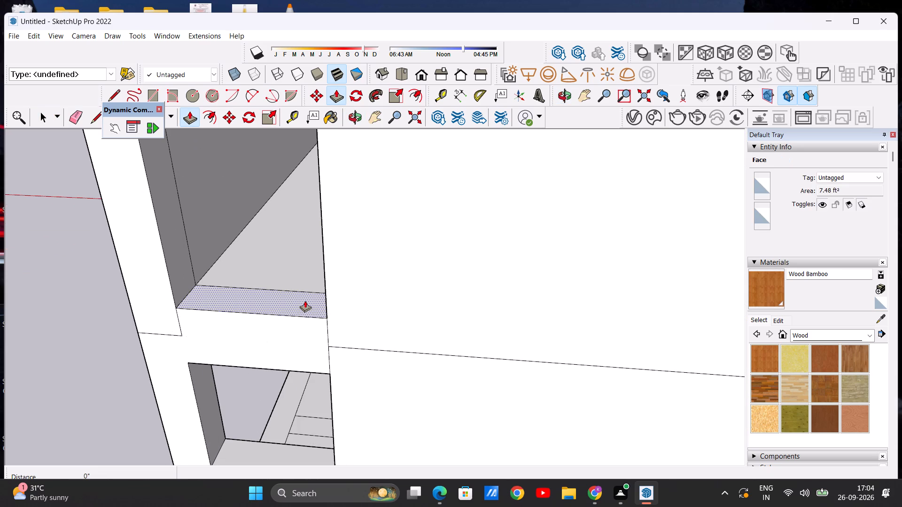
click(305, 300)
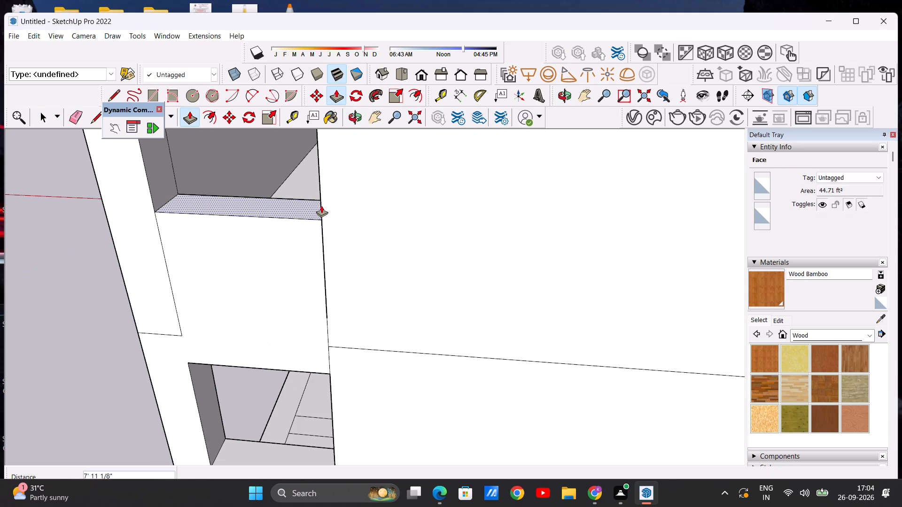
click(321, 206)
key(space)
scroll(331, 263, down, 13)
middle_drag(266, 267, 466, 250)
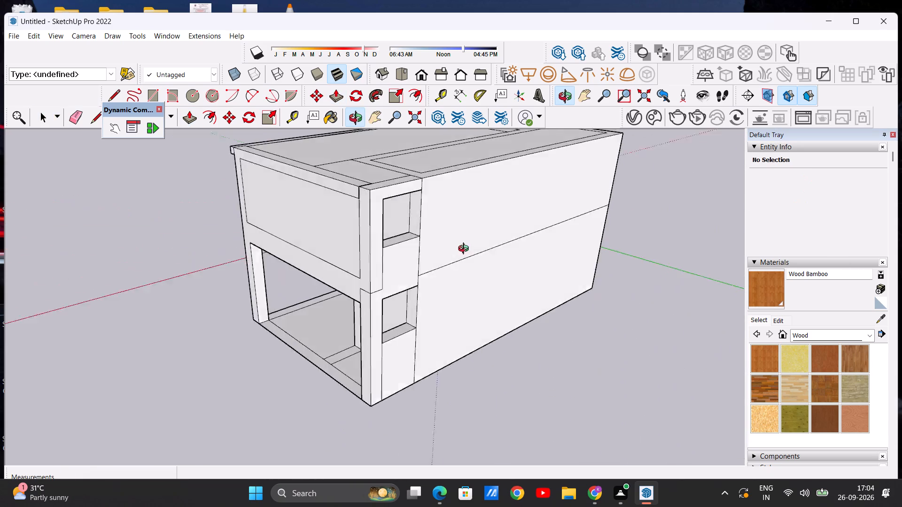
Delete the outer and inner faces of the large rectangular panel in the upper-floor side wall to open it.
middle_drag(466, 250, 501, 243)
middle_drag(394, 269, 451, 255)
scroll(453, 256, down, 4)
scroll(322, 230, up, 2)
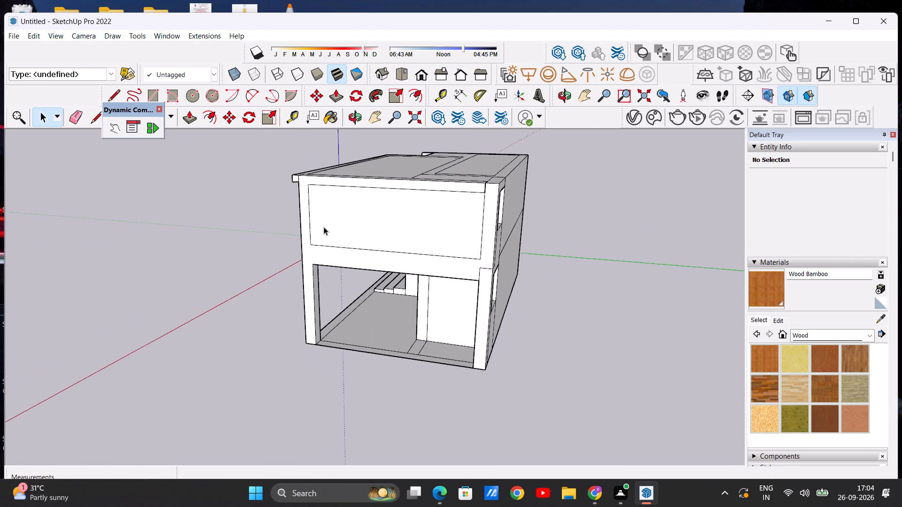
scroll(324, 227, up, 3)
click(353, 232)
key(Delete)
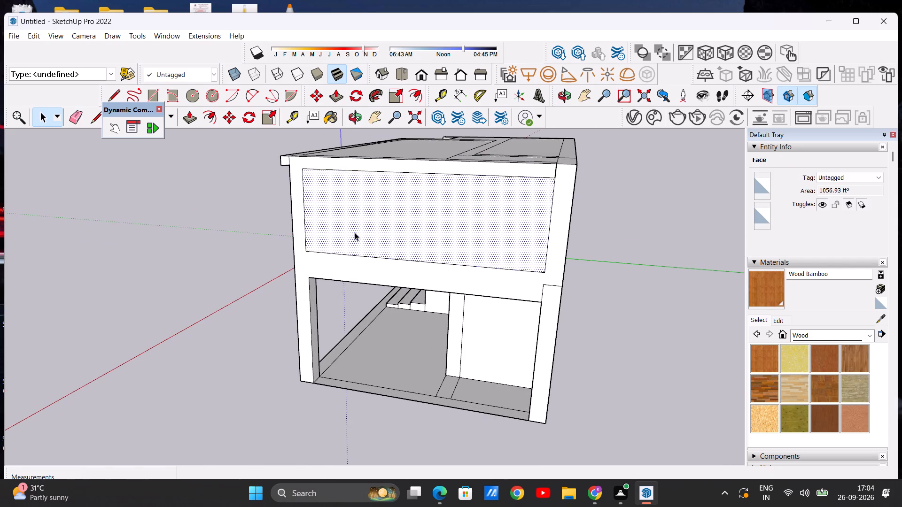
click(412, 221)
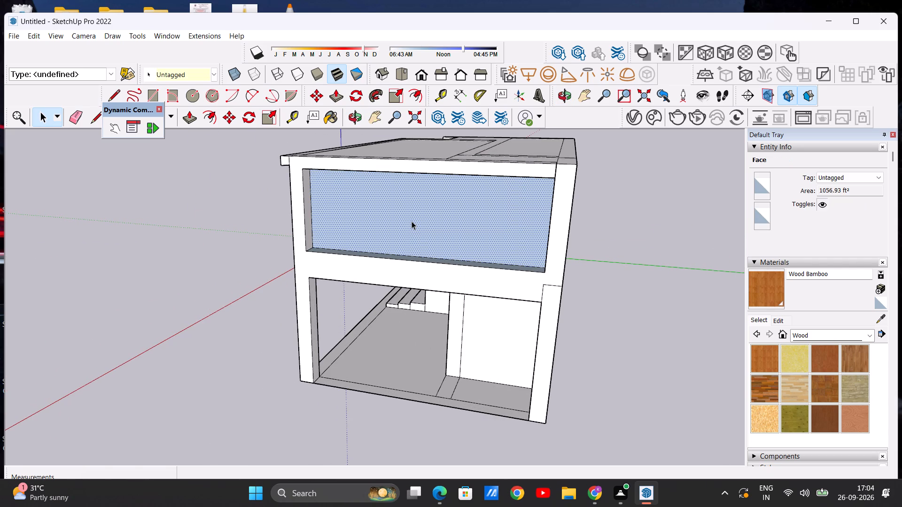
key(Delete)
Examine the opened upper-floor side wall from outside, above and below, and together with the front facade.
scroll(410, 236, down, 3)
middle_drag(398, 238, 407, 292)
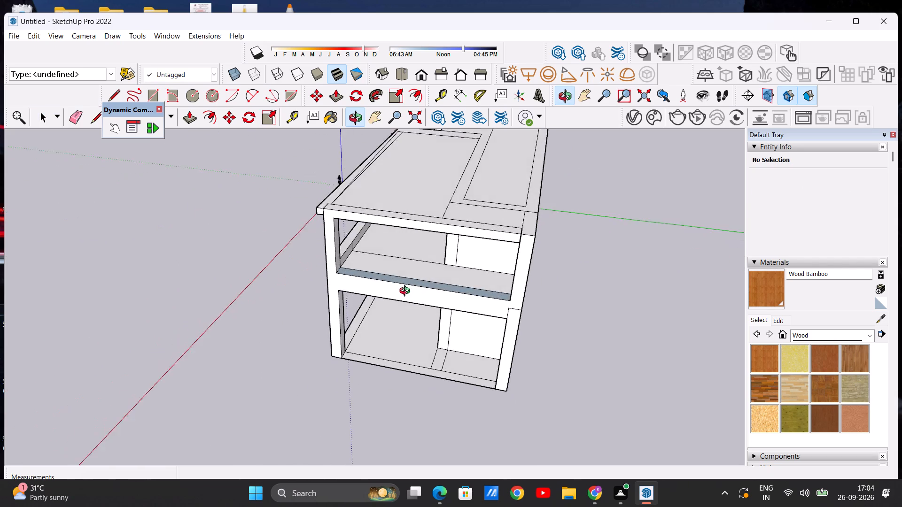
middle_drag(407, 292, 596, 221)
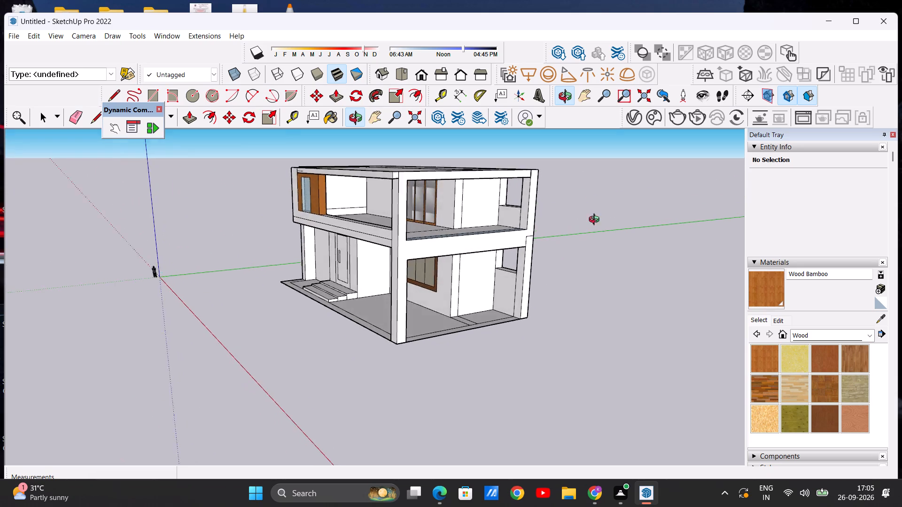
middle_drag(596, 221, 629, 215)
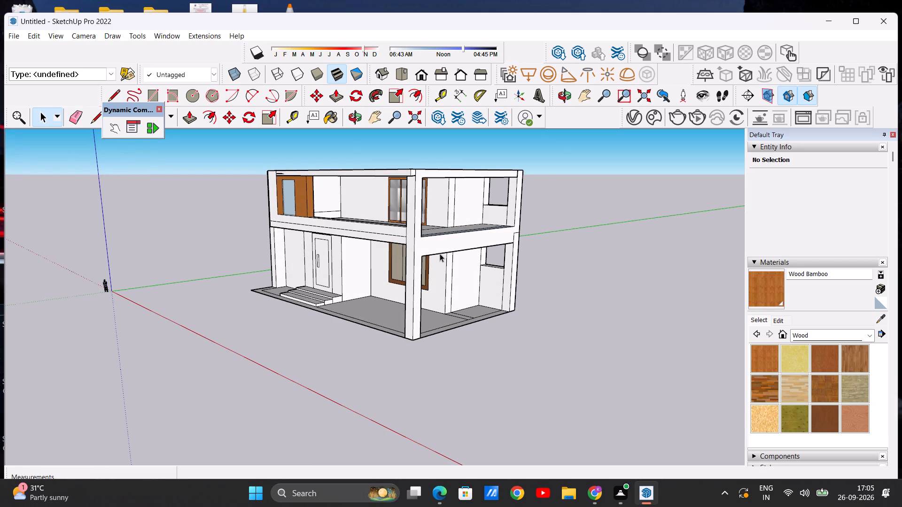
middle_drag(440, 257, 370, 358)
middle_drag(398, 321, 320, 357)
scroll(389, 306, up, 10)
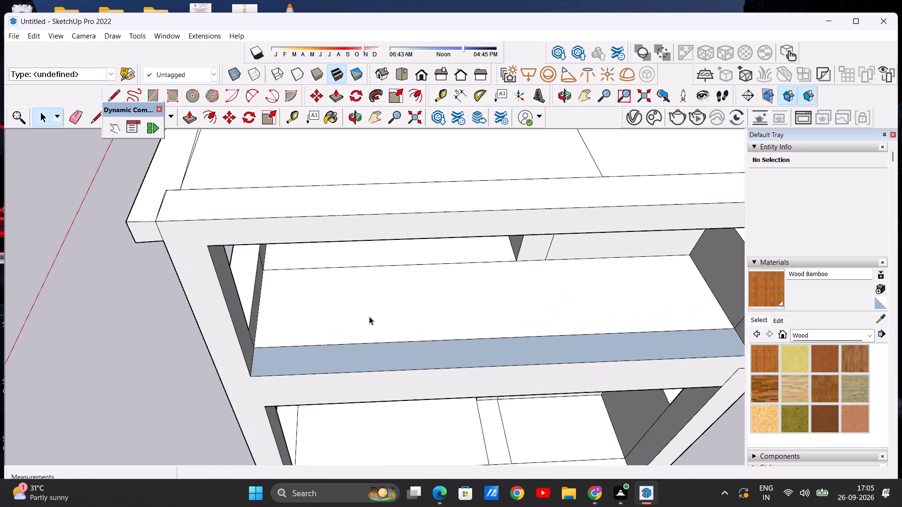
middle_drag(372, 338, 272, 309)
scroll(337, 297, down, 11)
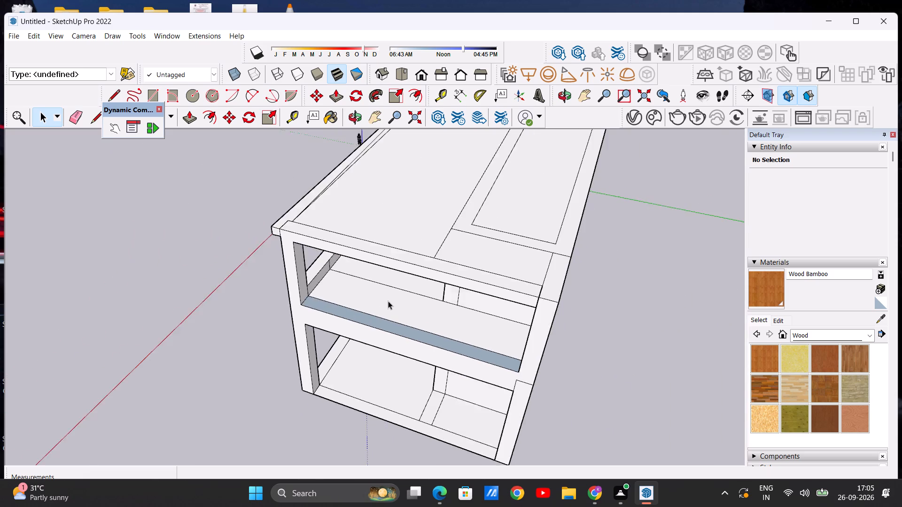
scroll(388, 301, down, 2)
middle_drag(345, 303, 402, 145)
middle_drag(408, 246, 421, 191)
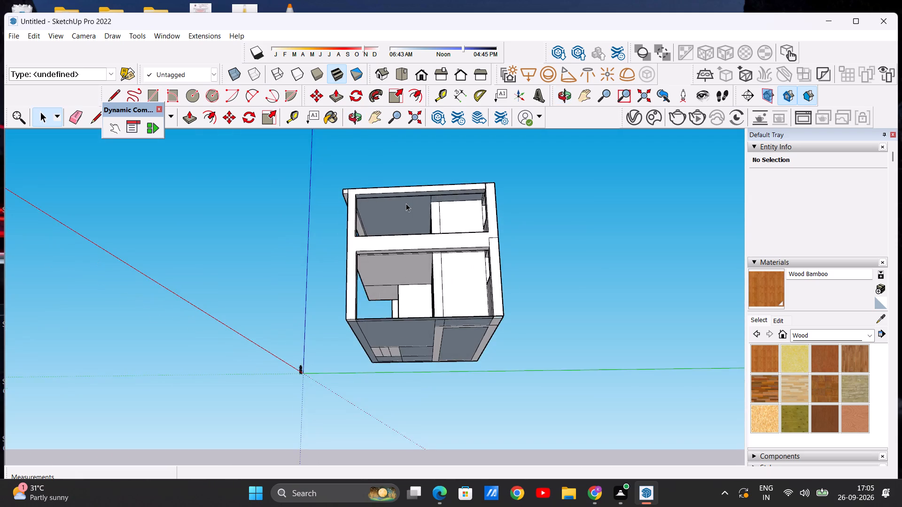
scroll(405, 203, up, 7)
scroll(409, 248, down, 4)
middle_drag(410, 282, 427, 422)
middle_drag(356, 414, 624, 378)
middle_drag(475, 374, 499, 373)
scroll(172, 326, up, 4)
scroll(221, 317, down, 2)
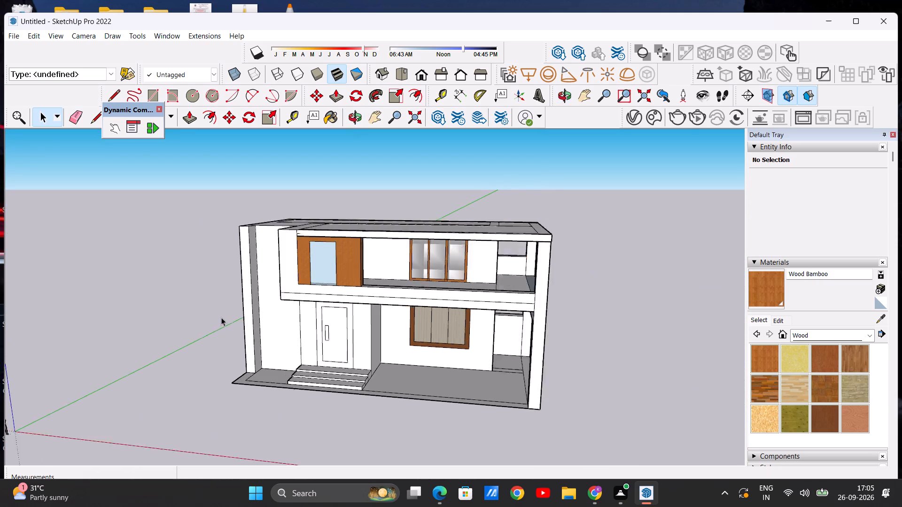
scroll(221, 317, down, 5)
middle_drag(345, 313, 109, 343)
middle_drag(289, 357, 157, 390)
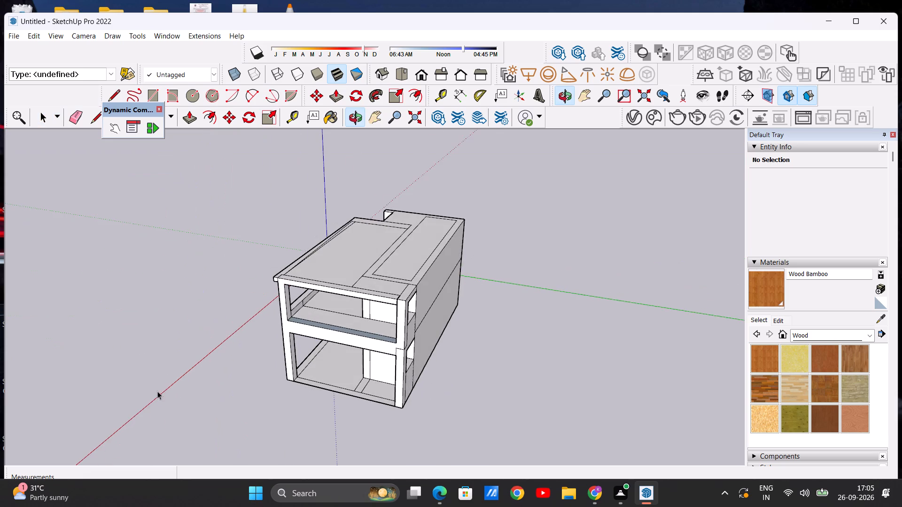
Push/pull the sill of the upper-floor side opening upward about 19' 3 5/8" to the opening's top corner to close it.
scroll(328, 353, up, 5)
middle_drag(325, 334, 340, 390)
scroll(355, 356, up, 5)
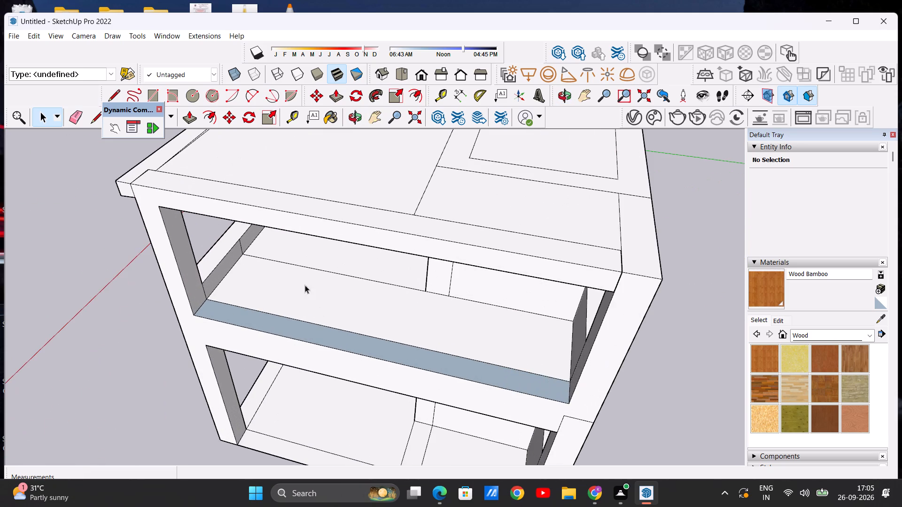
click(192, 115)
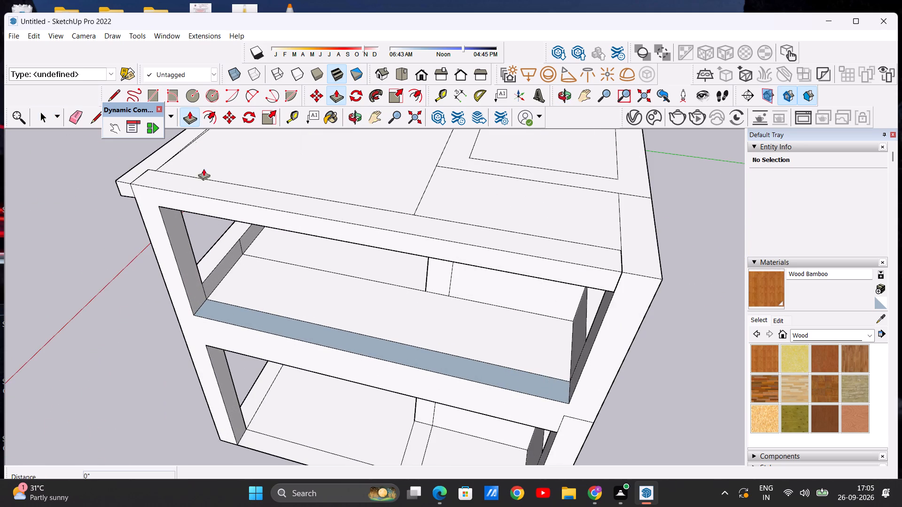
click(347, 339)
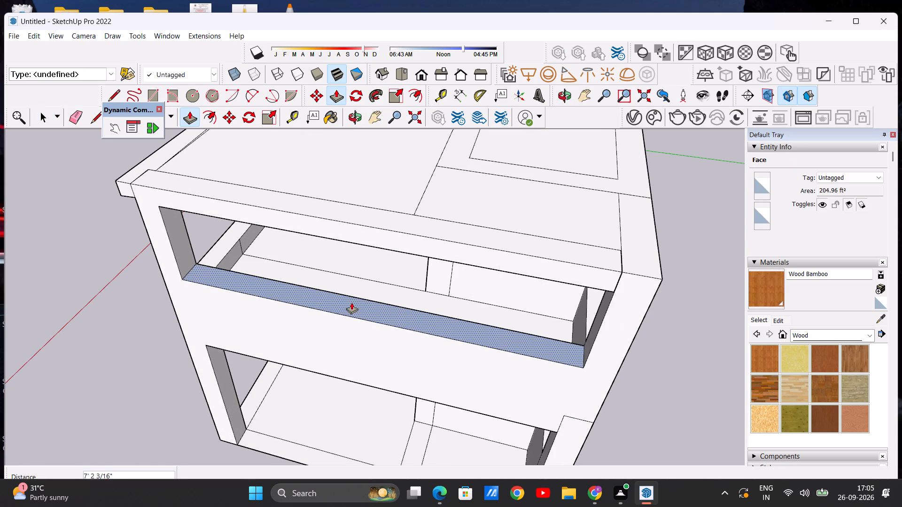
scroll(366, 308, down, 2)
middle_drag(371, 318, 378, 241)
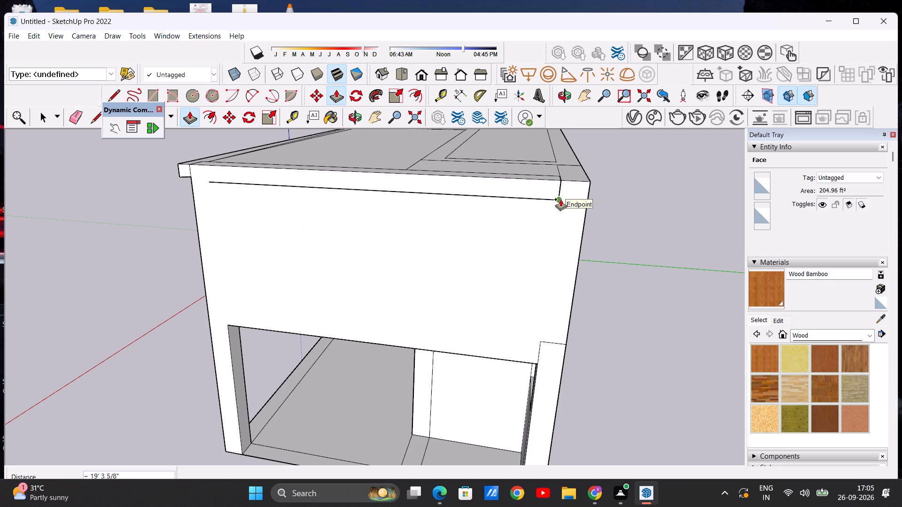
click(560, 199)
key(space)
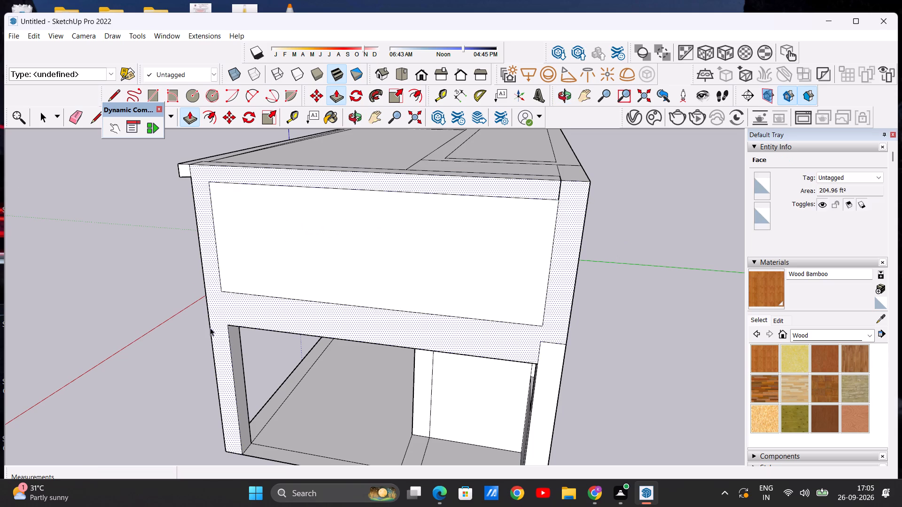
Examine the balcony underside, the ground-floor side opening and the upper side wall from below and the front.
middle_drag(167, 328, 405, 211)
middle_drag(421, 315, 502, 238)
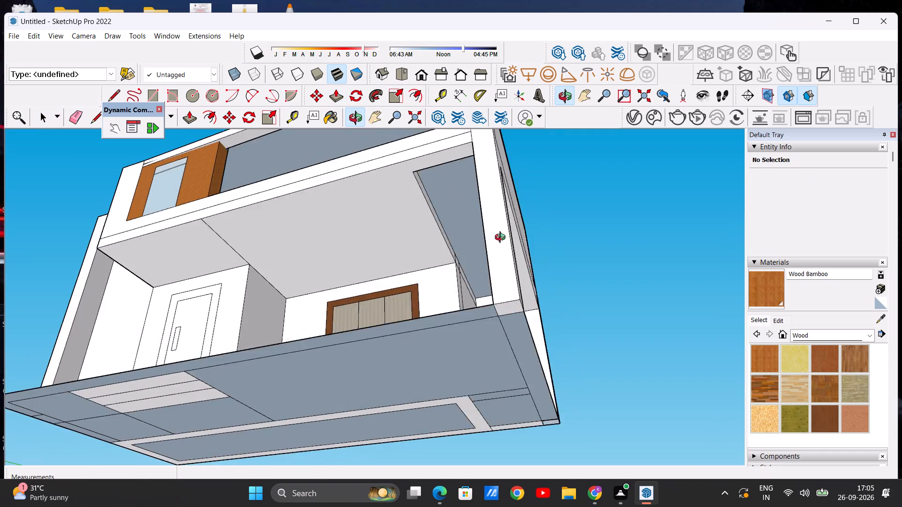
middle_drag(502, 238, 525, 240)
scroll(494, 249, up, 6)
scroll(484, 279, down, 5)
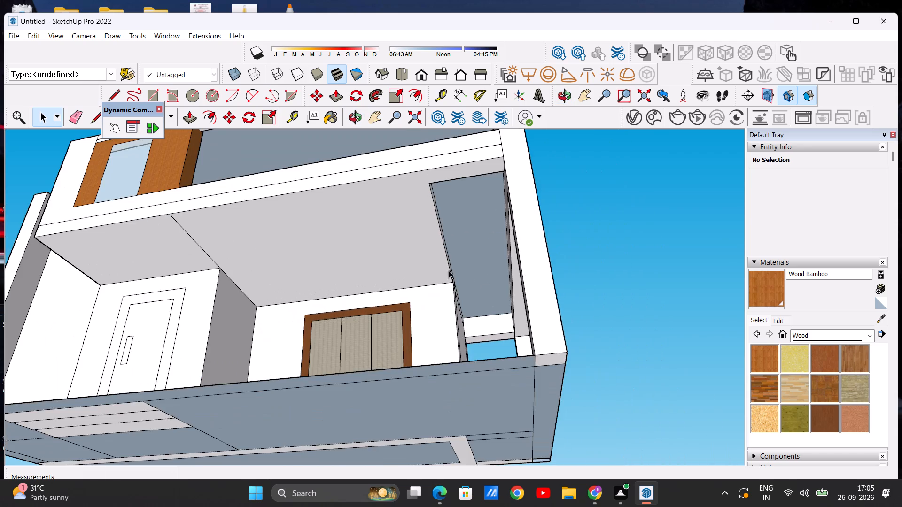
middle_drag(443, 269, 510, 421)
scroll(358, 369, down, 10)
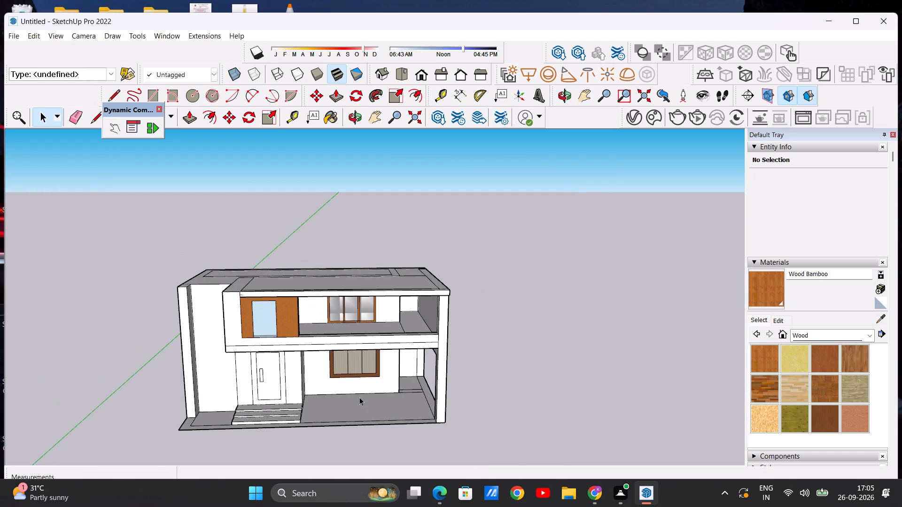
scroll(330, 373, up, 5)
middle_drag(355, 444, 358, 393)
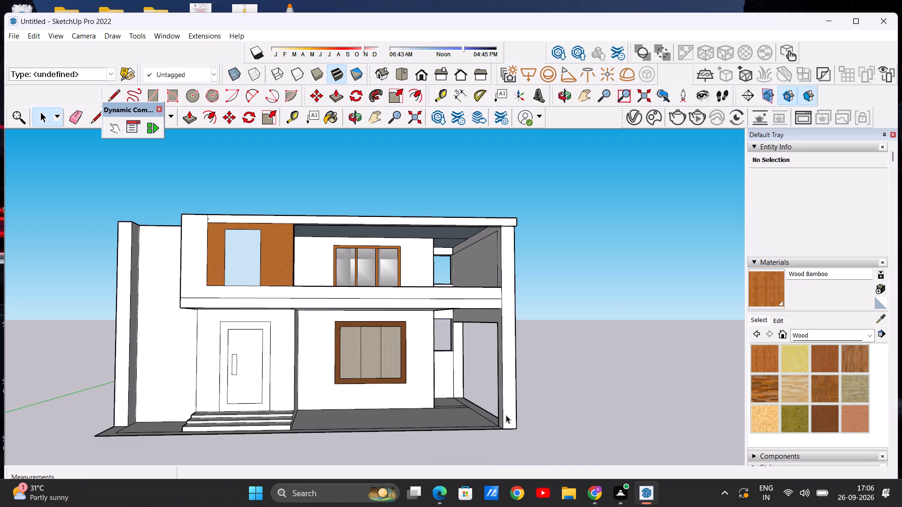
Examine the front facade, entrance, balcony and side wall of the building from several angles.
scroll(286, 206, down, 20)
scroll(286, 206, down, 1)
scroll(310, 302, down, 13)
scroll(407, 269, down, 5)
scroll(343, 275, up, 10)
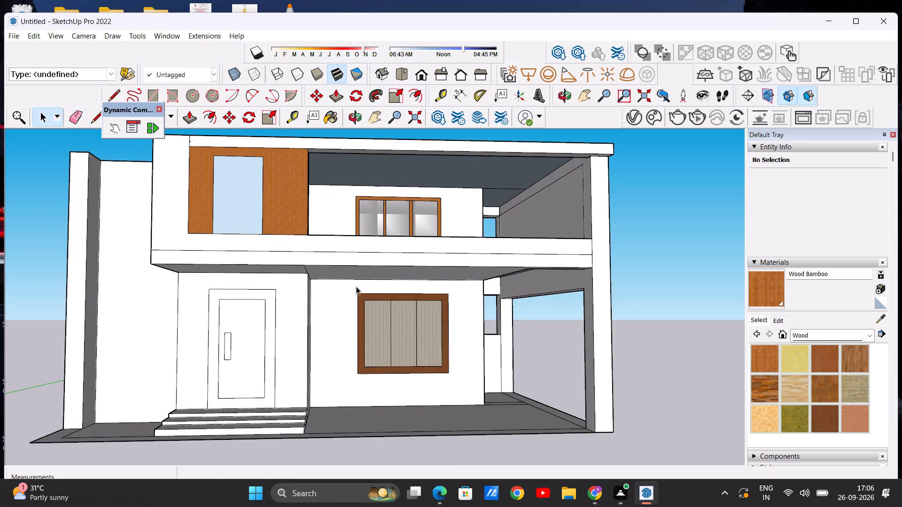
middle_drag(343, 307, 329, 340)
scroll(336, 314, down, 5)
middle_drag(266, 384, 270, 355)
middle_drag(350, 279, 216, 331)
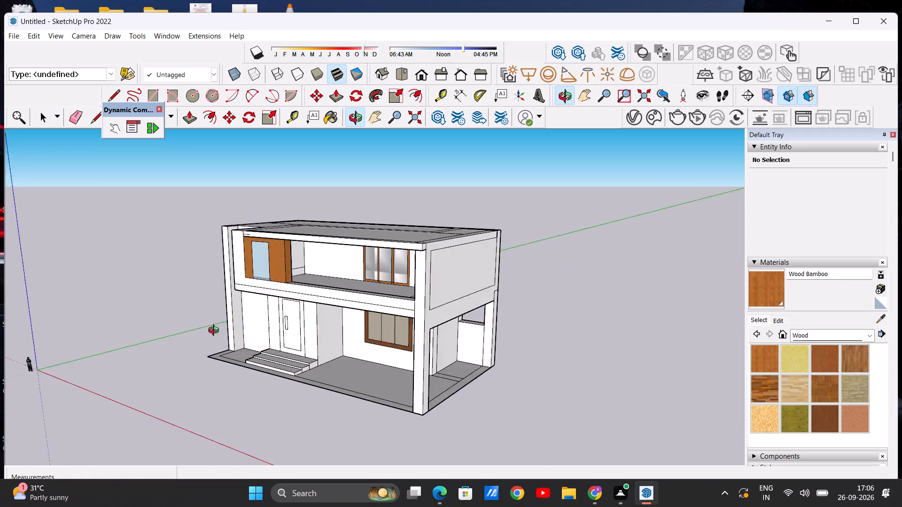
middle_drag(216, 331, 321, 326)
middle_drag(331, 312, 346, 312)
scroll(272, 348, up, 1)
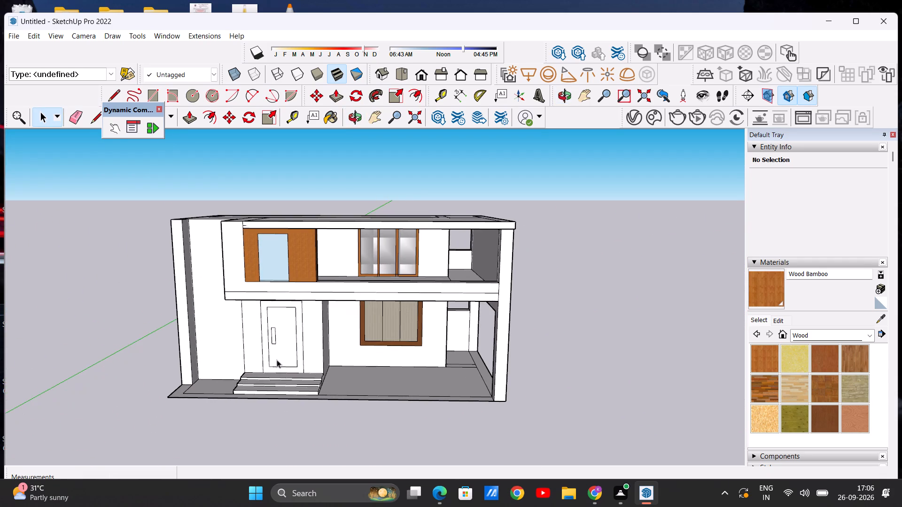
middle_drag(284, 372, 285, 361)
scroll(285, 361, down, 7)
scroll(262, 345, up, 5)
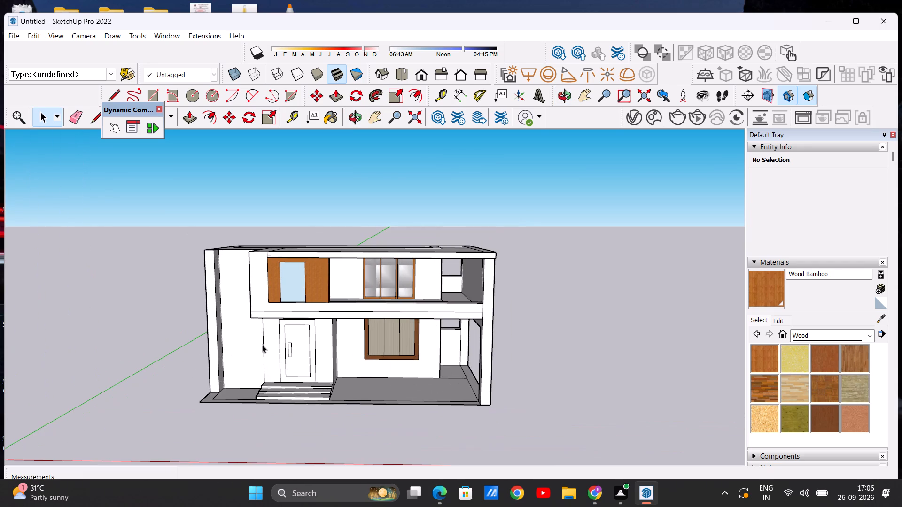
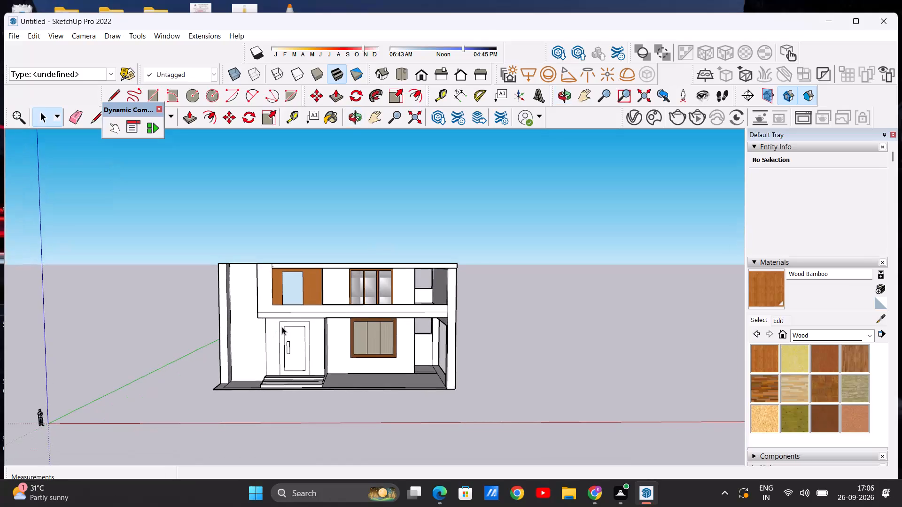
Paint the ground-floor entrance door's frame and inner panel with the Wood Bamboo material.
scroll(290, 337, up, 11)
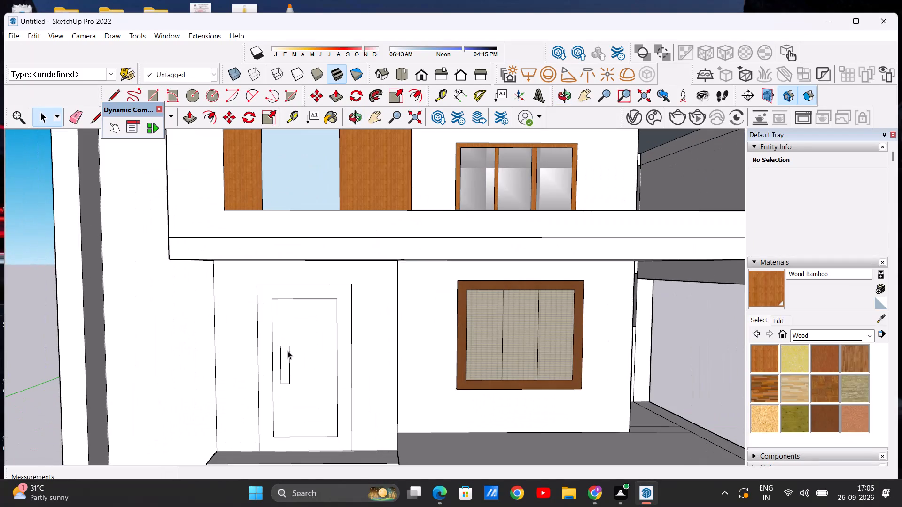
click(765, 354)
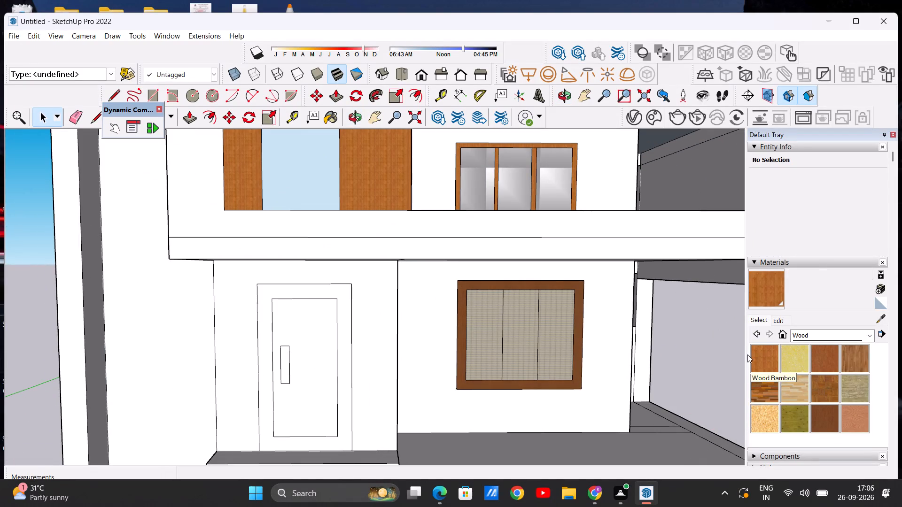
click(342, 377)
click(325, 376)
scroll(325, 378, down, 11)
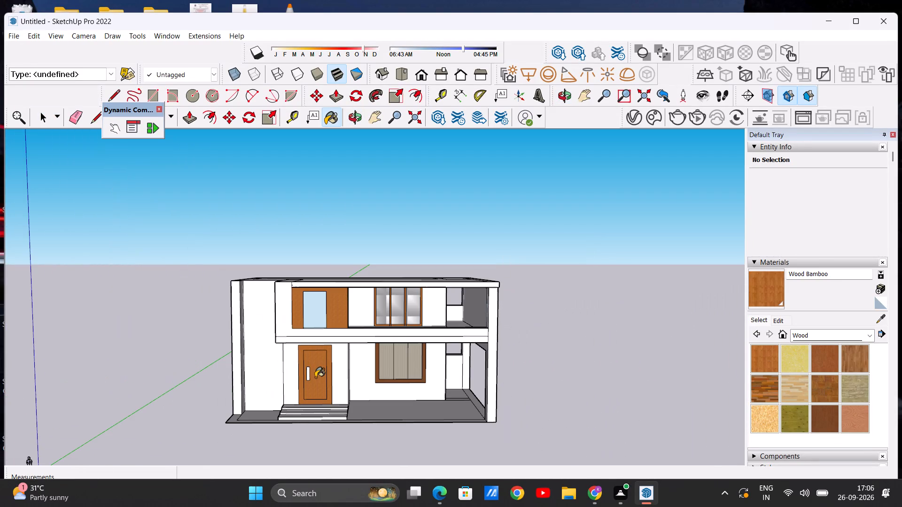
Paint the entrance door's handle with the Wood OSB material.
scroll(330, 388, up, 6)
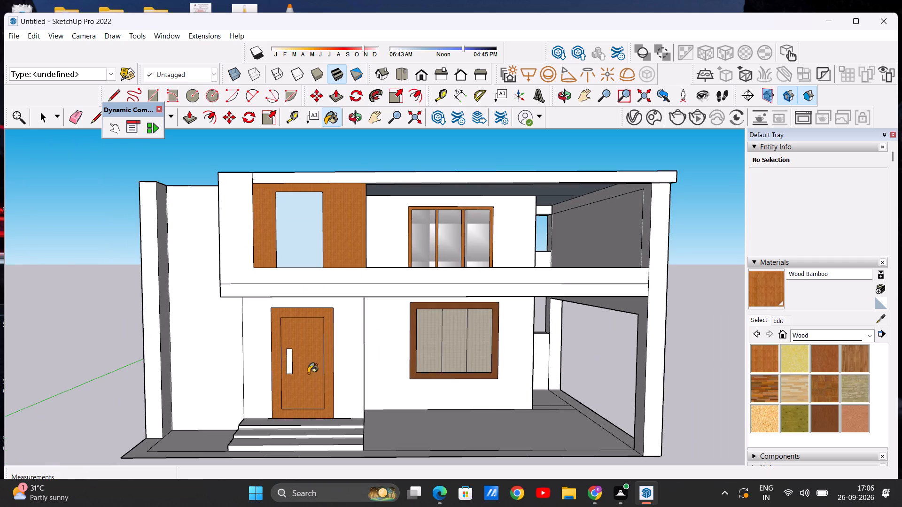
scroll(296, 362, up, 3)
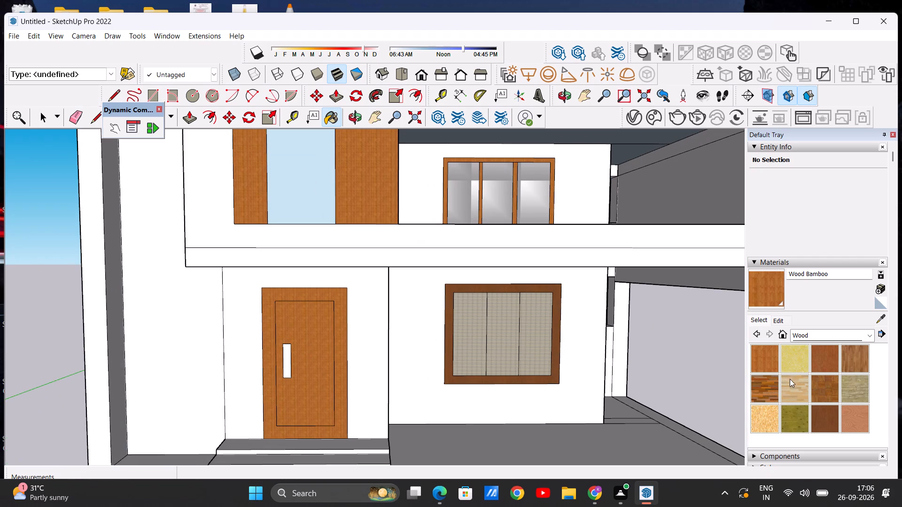
click(768, 417)
click(287, 365)
scroll(291, 369, down, 5)
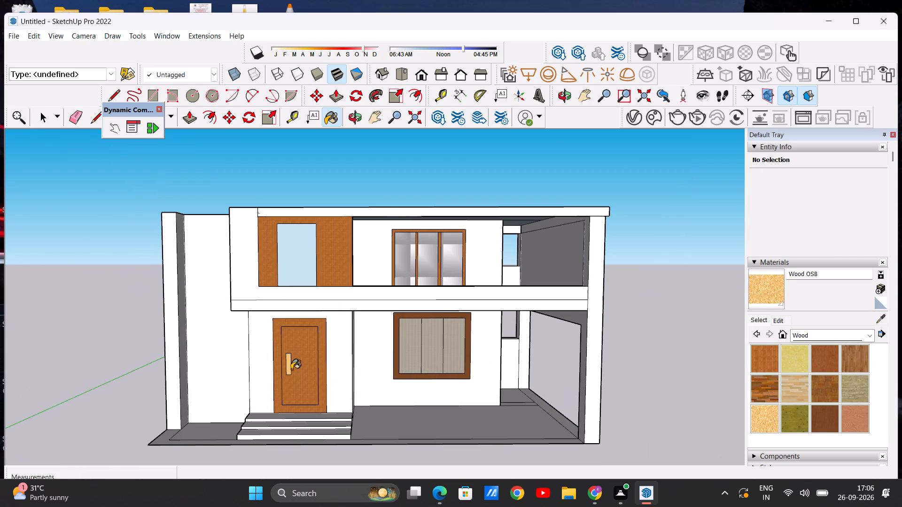
key(space)
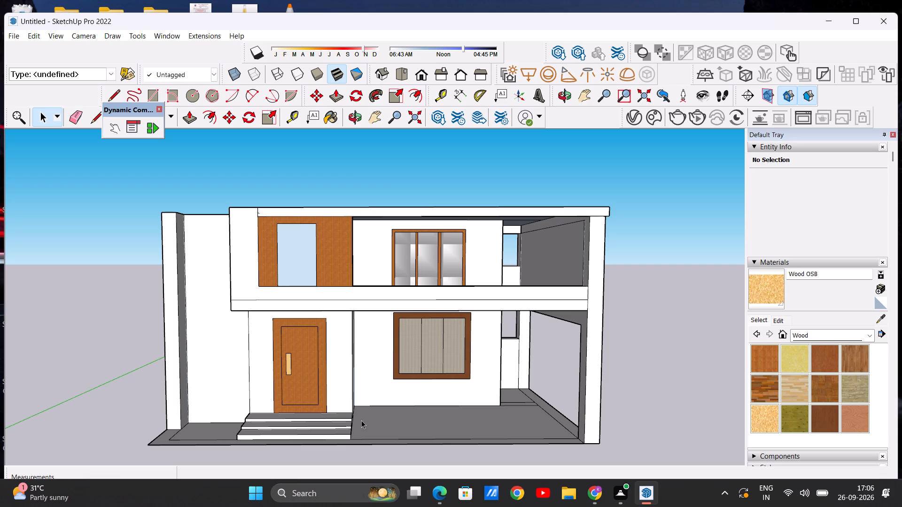
Examine the front facade, the roof and the narrow full-height pier beside the entrance from several angles.
scroll(316, 392, down, 10)
scroll(333, 383, up, 6)
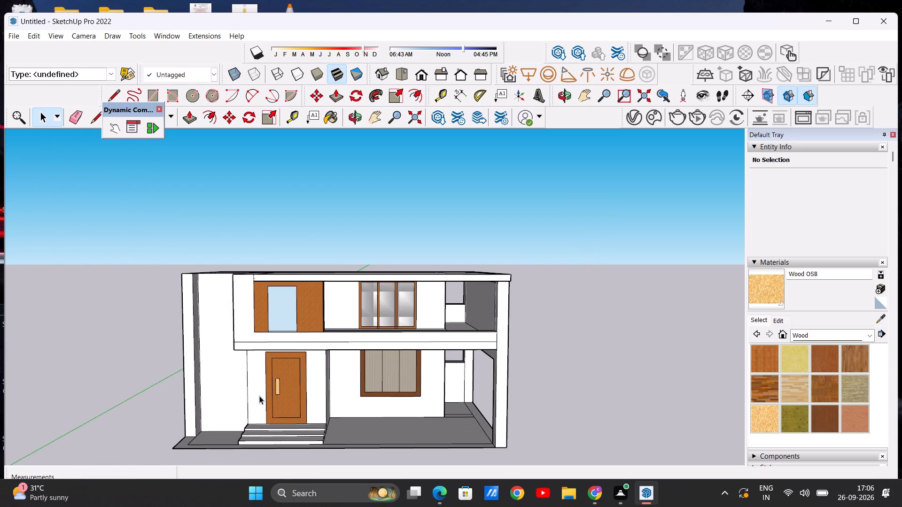
scroll(253, 360, down, 5)
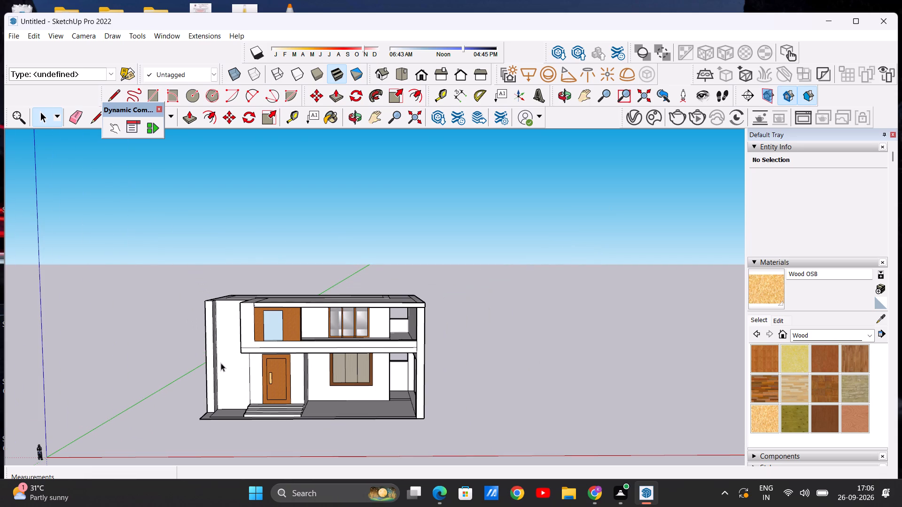
scroll(211, 358, down, 2)
middle_drag(208, 354, 232, 361)
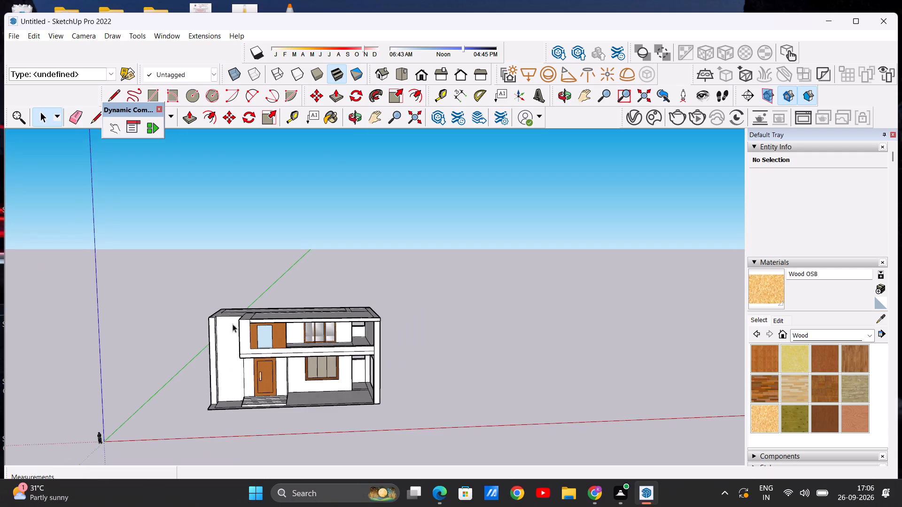
scroll(233, 323, up, 8)
middle_drag(213, 365, 229, 364)
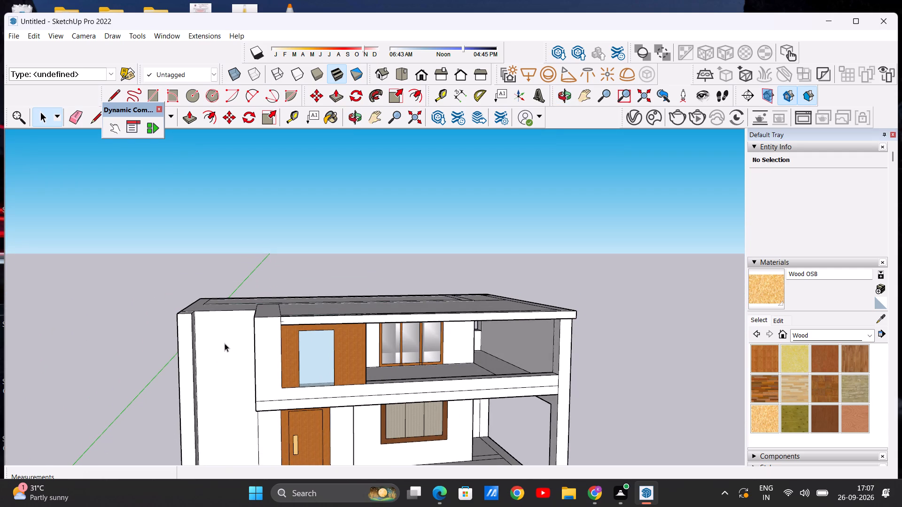
scroll(226, 332, down, 5)
middle_drag(229, 335, 215, 388)
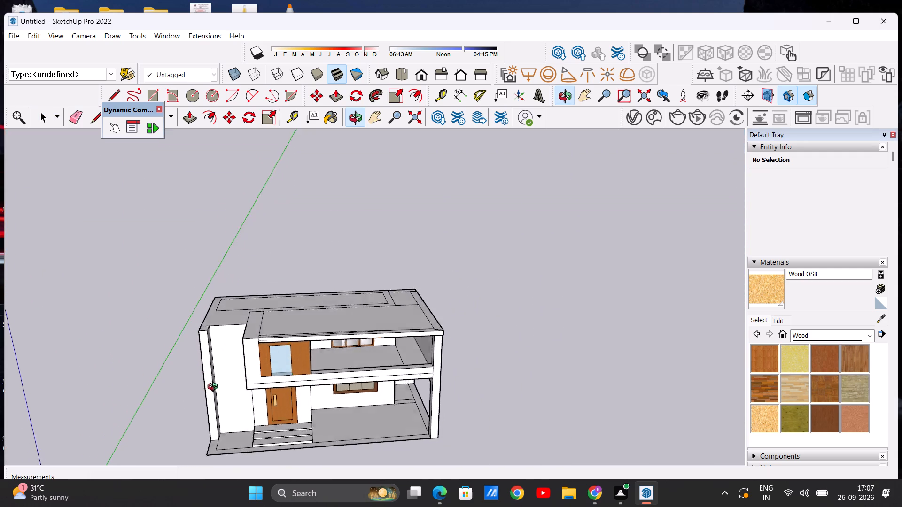
middle_drag(215, 388, 188, 413)
scroll(203, 325, up, 13)
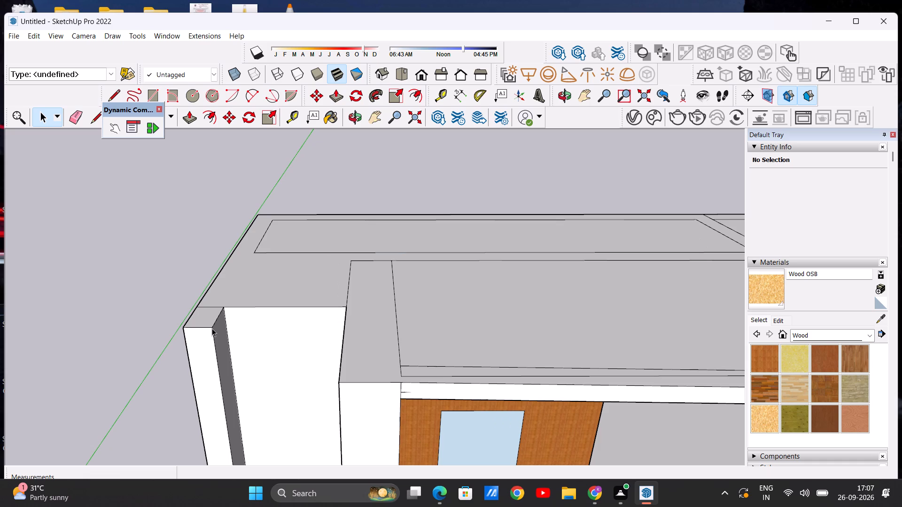
middle_drag(272, 345, 400, 329)
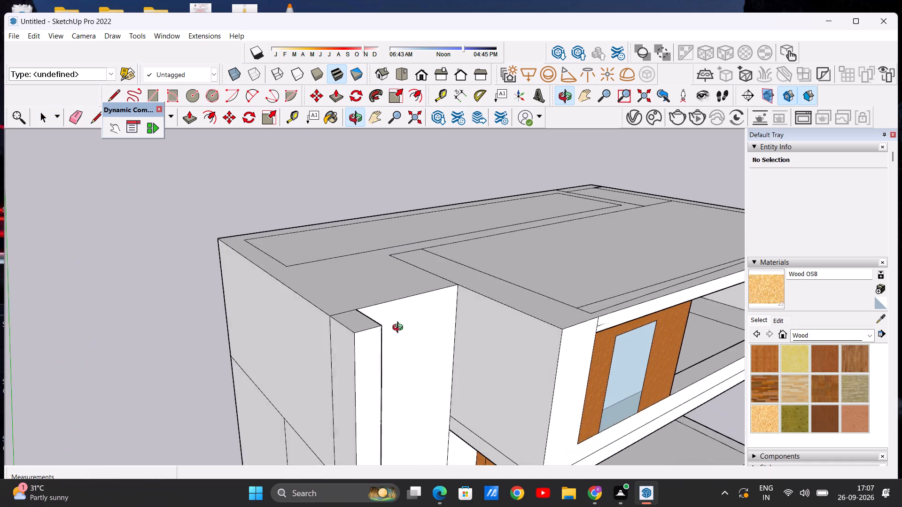
middle_drag(400, 329, 290, 332)
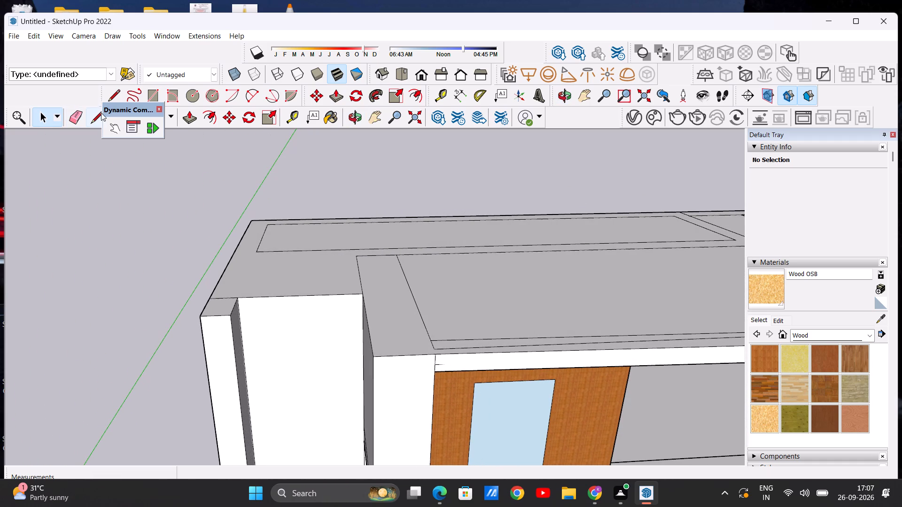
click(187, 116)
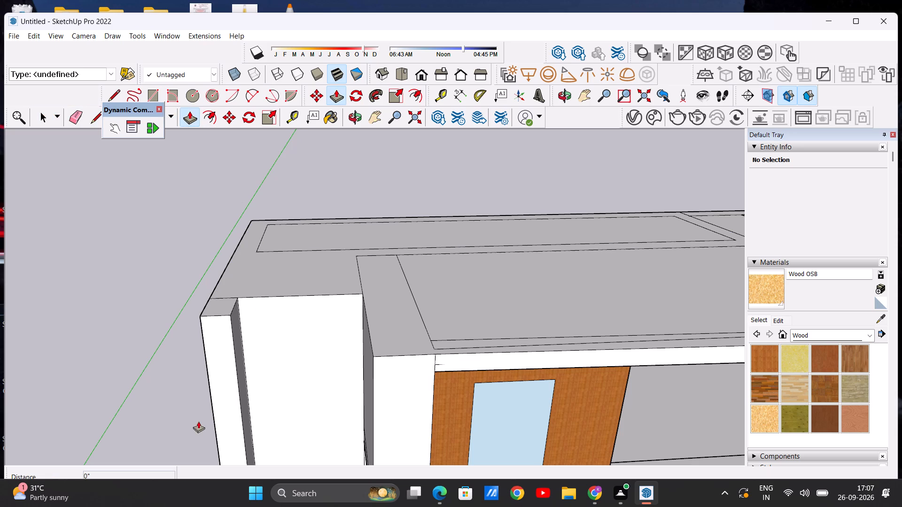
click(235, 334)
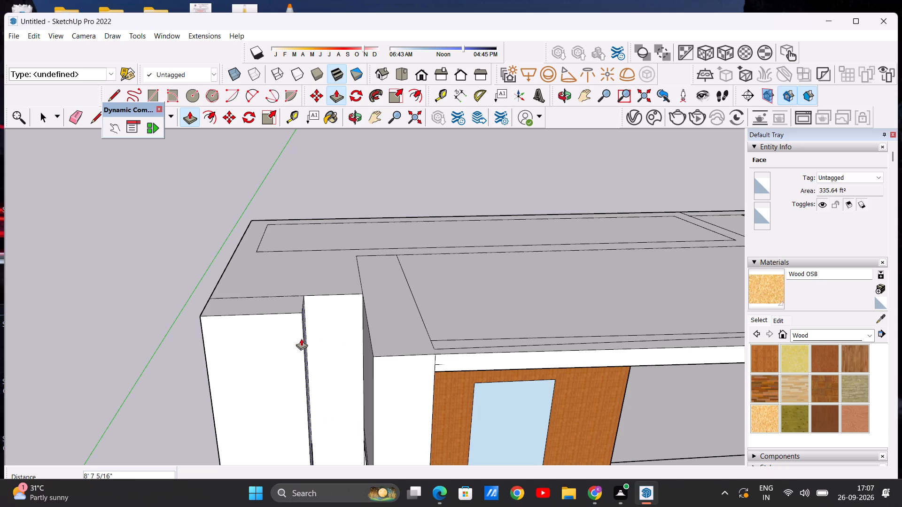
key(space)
Push/Pull the top face of the narrow front pier beside the entrance upward by about 4' 6" above the roof.
scroll(244, 235, down, 2)
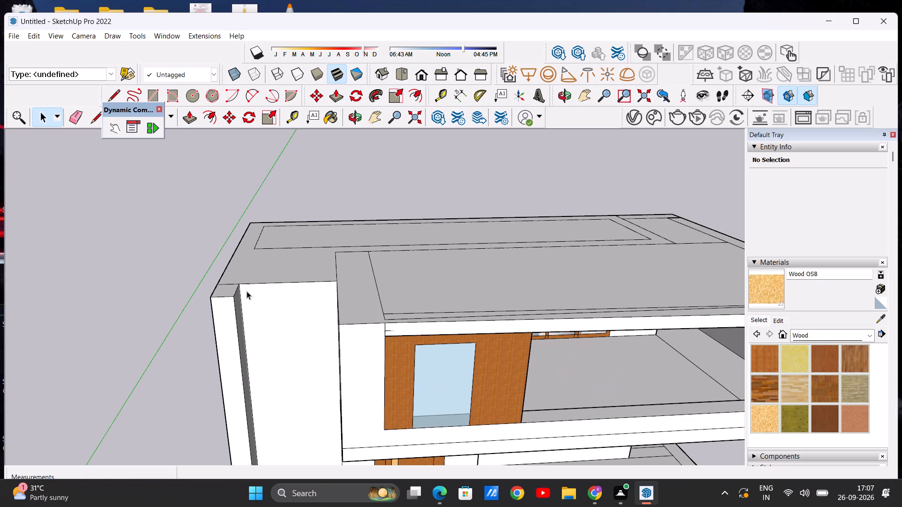
scroll(267, 287, up, 6)
scroll(275, 288, down, 1)
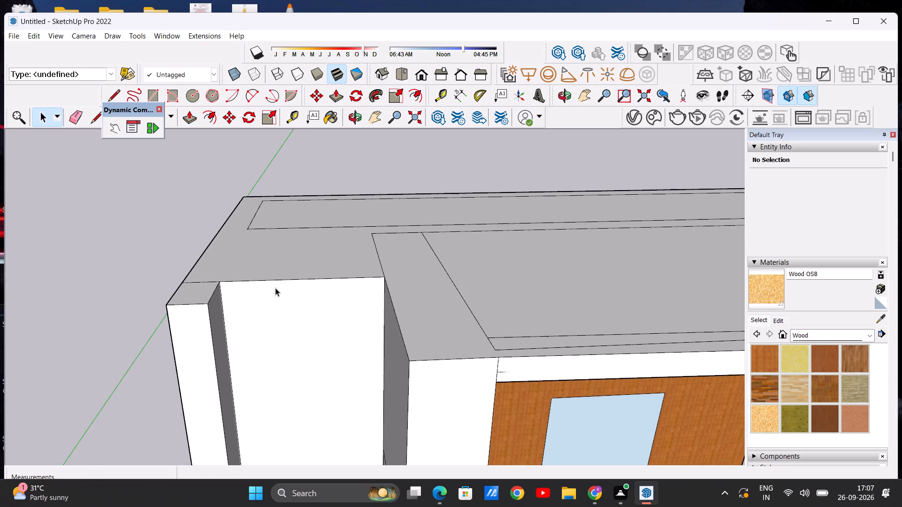
scroll(275, 288, down, 4)
middle_drag(272, 330, 251, 321)
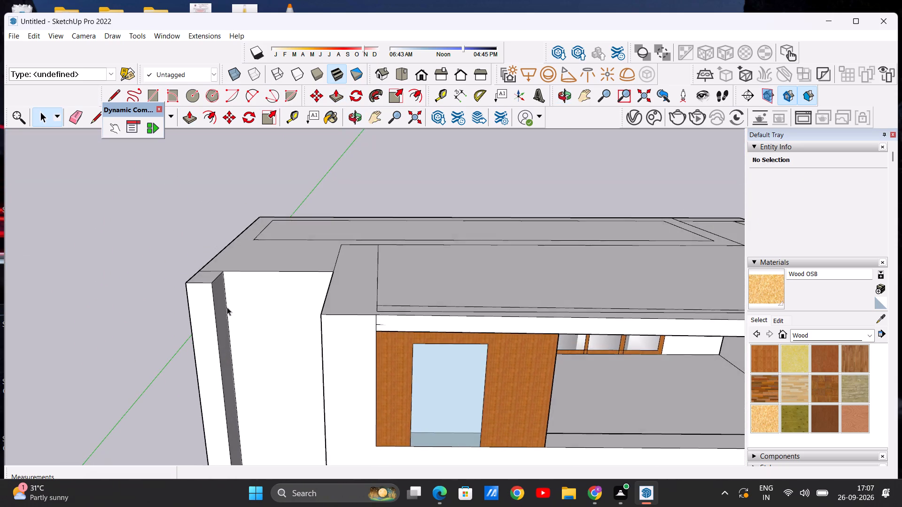
scroll(227, 307, down, 4)
scroll(242, 304, up, 5)
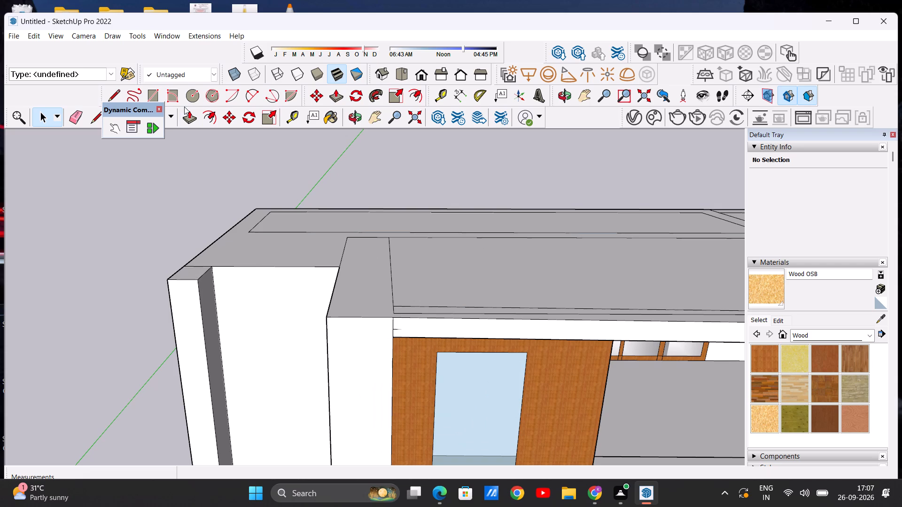
click(185, 115)
click(191, 270)
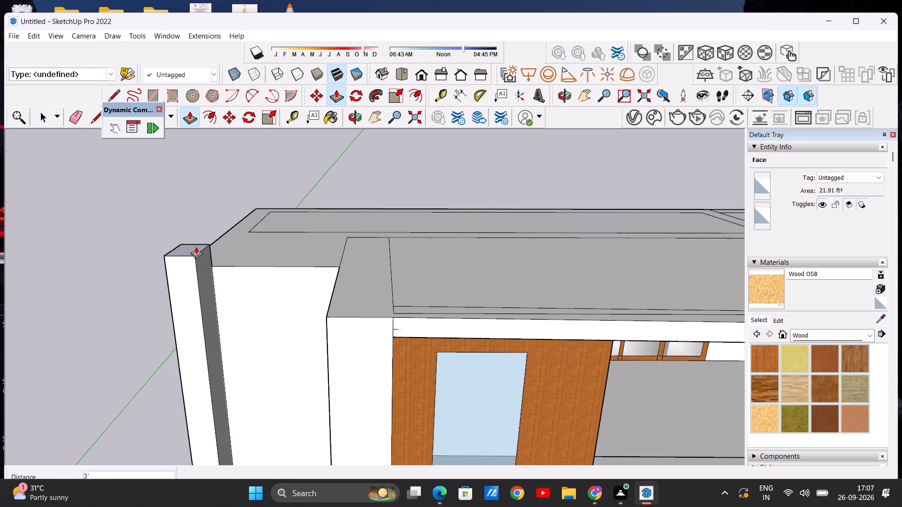
click(194, 236)
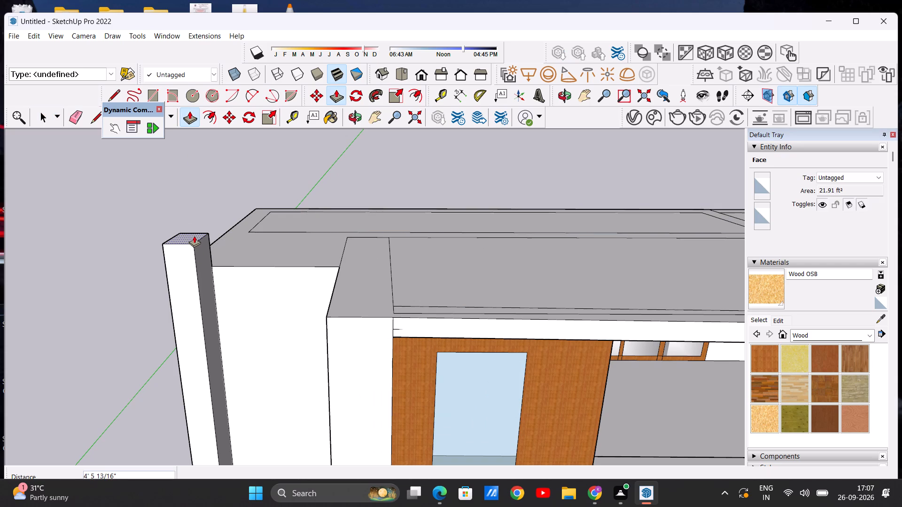
Draw a line at roof level across the pier's inner side face, from the roof corner to the pier's front edge.
click(93, 119)
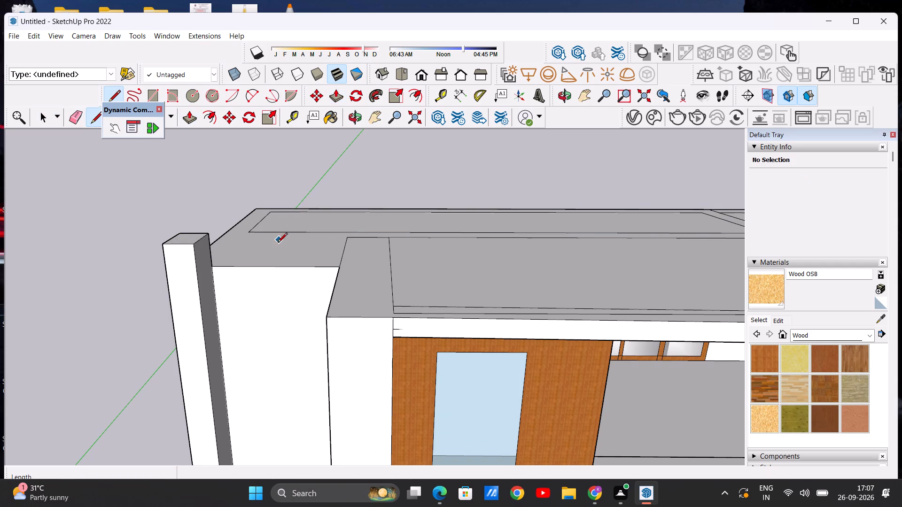
scroll(222, 269, up, 5)
click(203, 264)
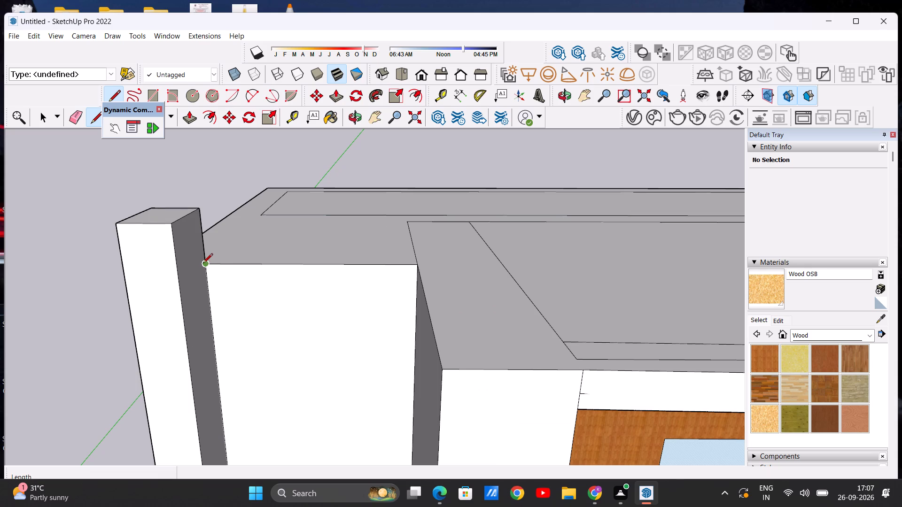
click(179, 290)
key(space)
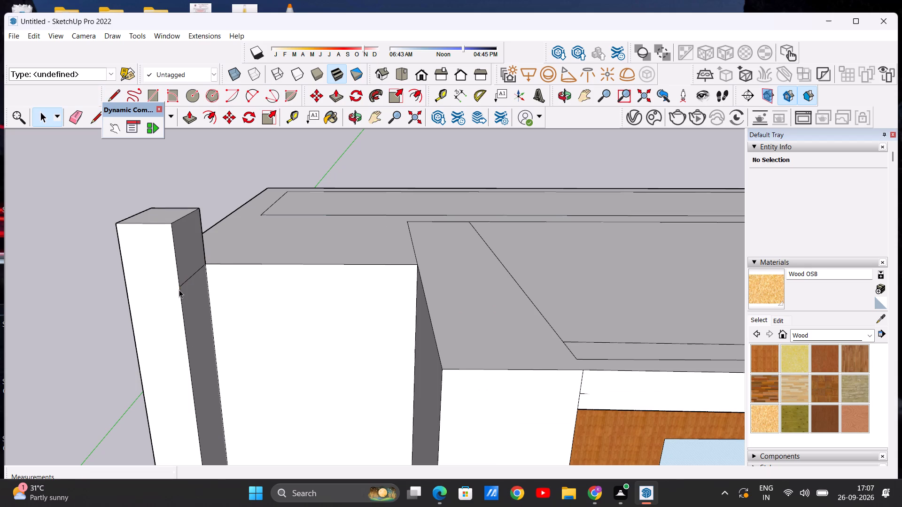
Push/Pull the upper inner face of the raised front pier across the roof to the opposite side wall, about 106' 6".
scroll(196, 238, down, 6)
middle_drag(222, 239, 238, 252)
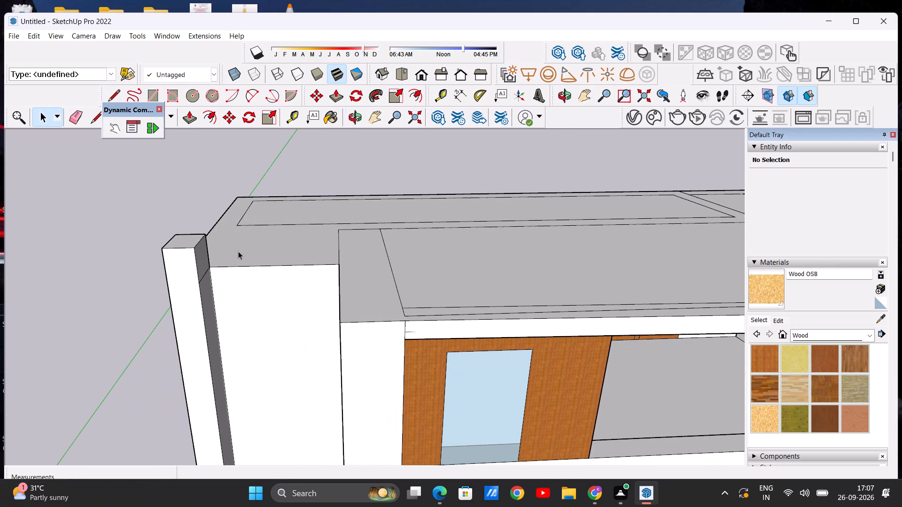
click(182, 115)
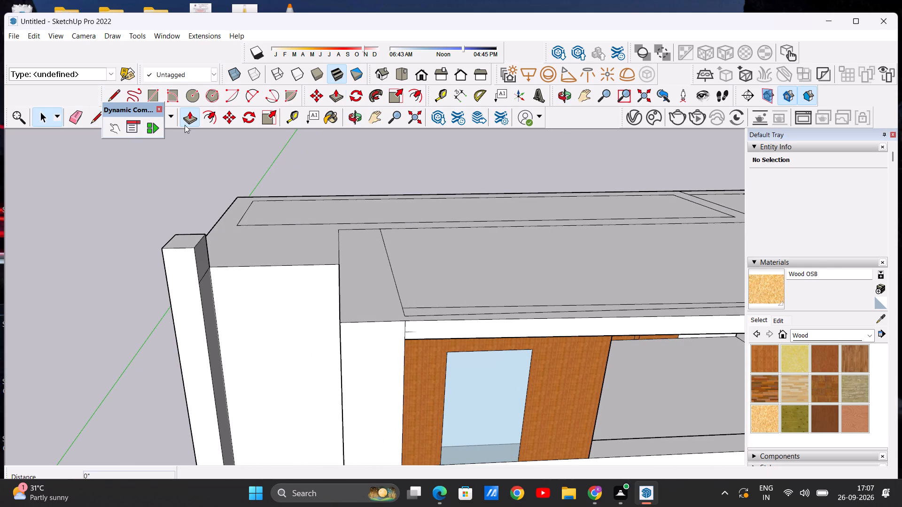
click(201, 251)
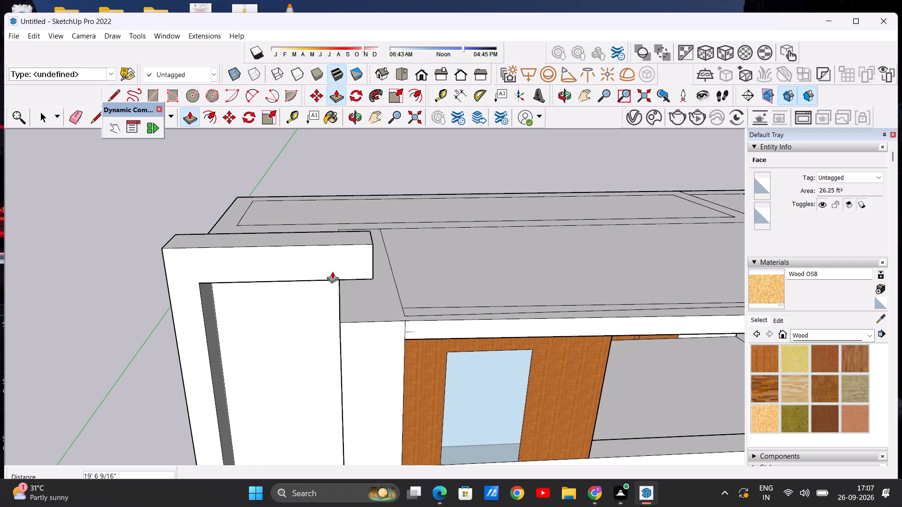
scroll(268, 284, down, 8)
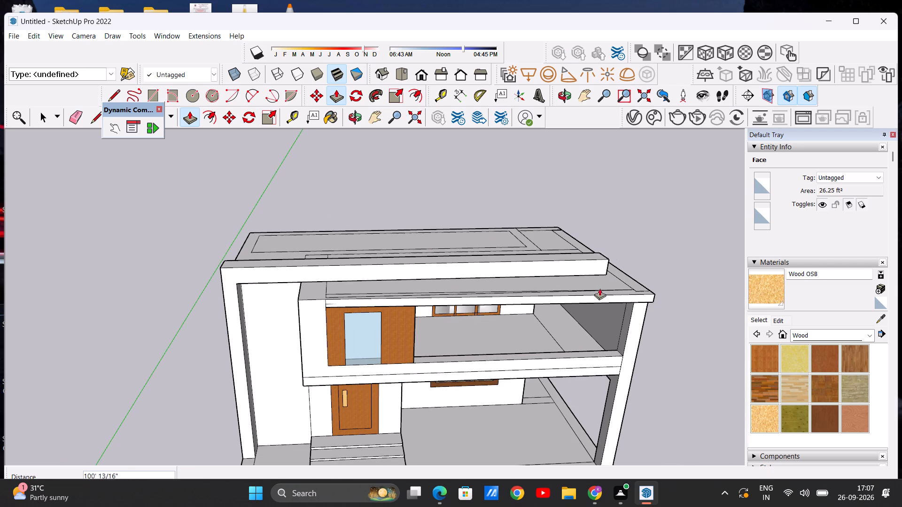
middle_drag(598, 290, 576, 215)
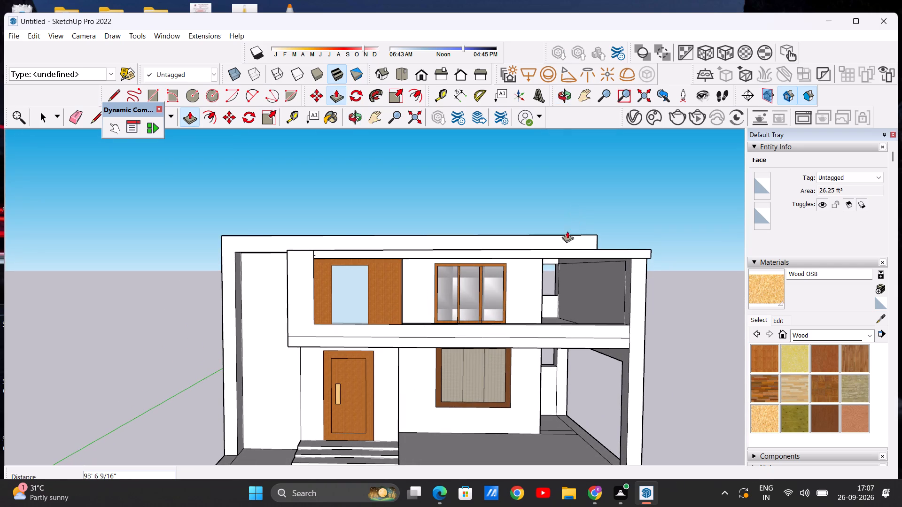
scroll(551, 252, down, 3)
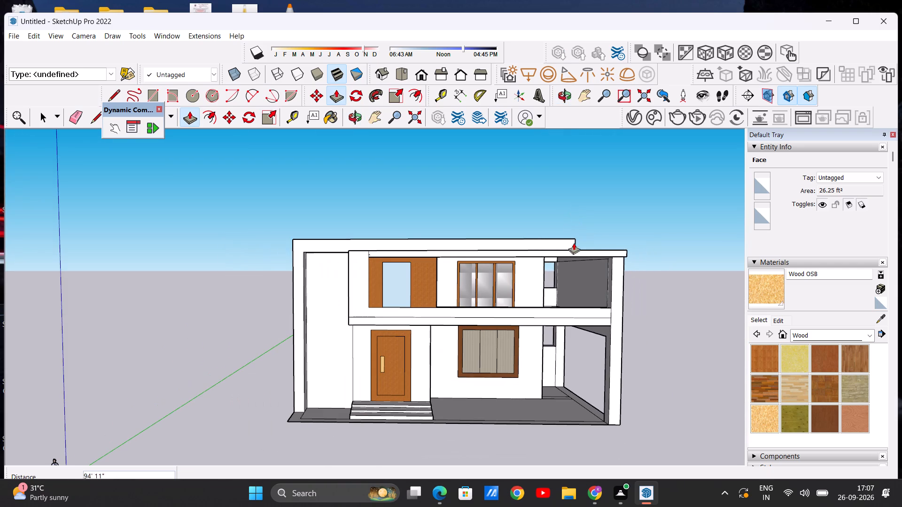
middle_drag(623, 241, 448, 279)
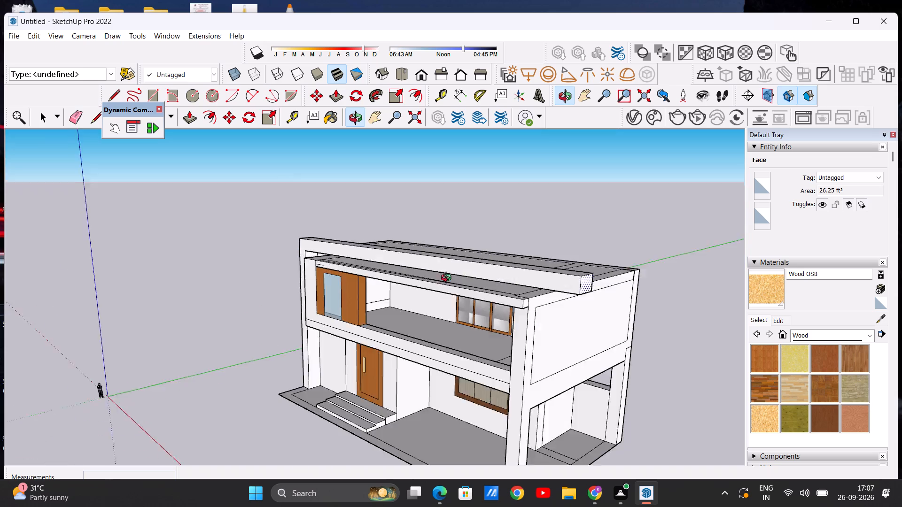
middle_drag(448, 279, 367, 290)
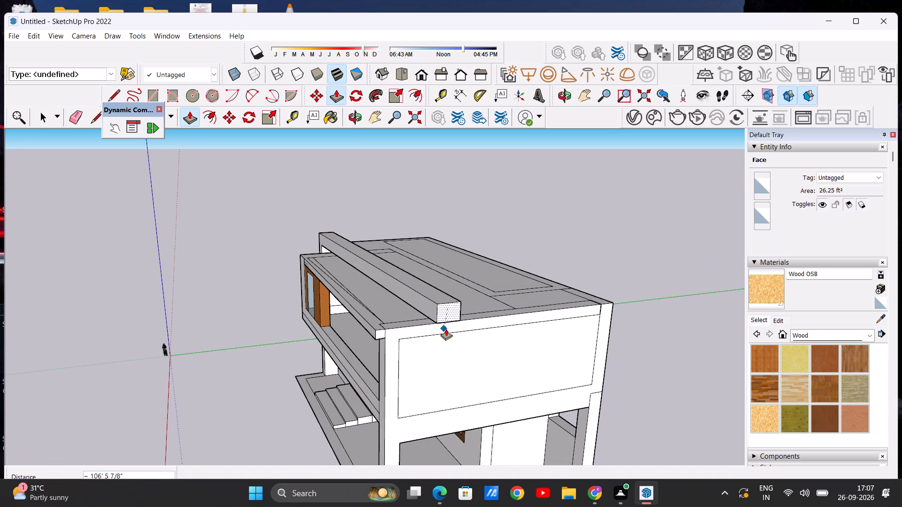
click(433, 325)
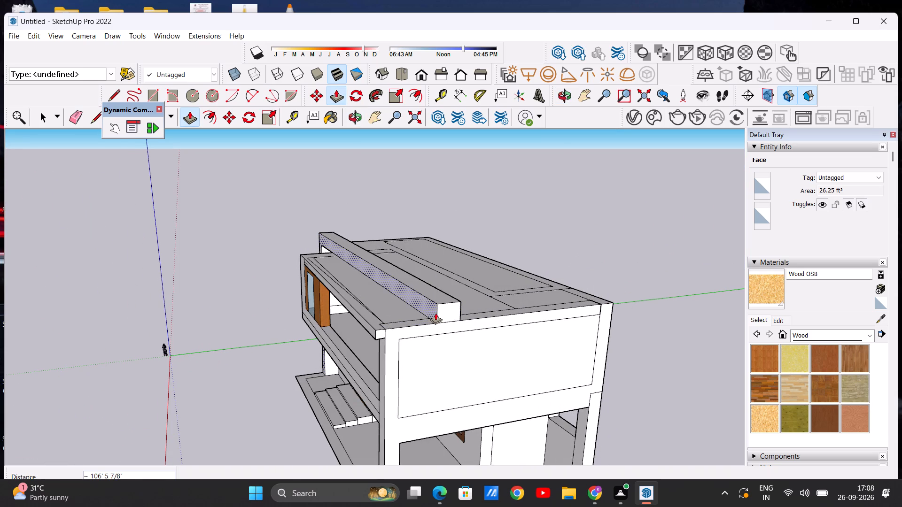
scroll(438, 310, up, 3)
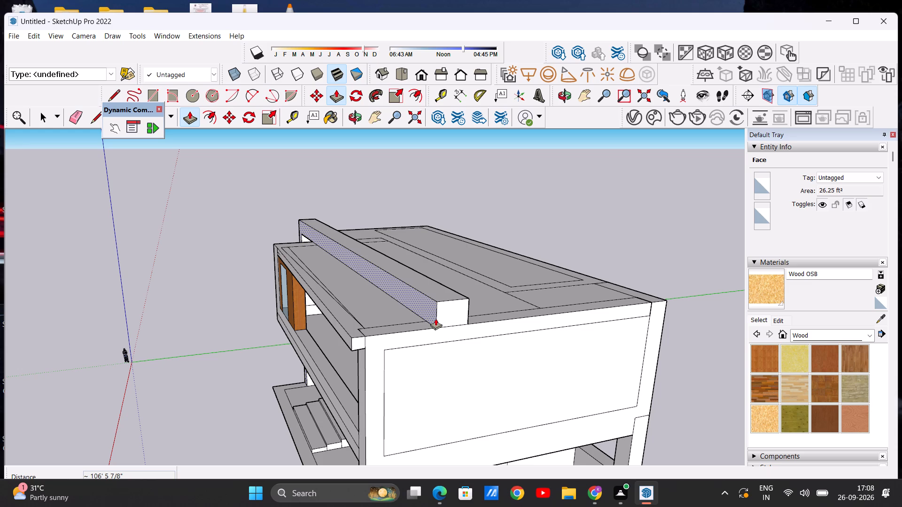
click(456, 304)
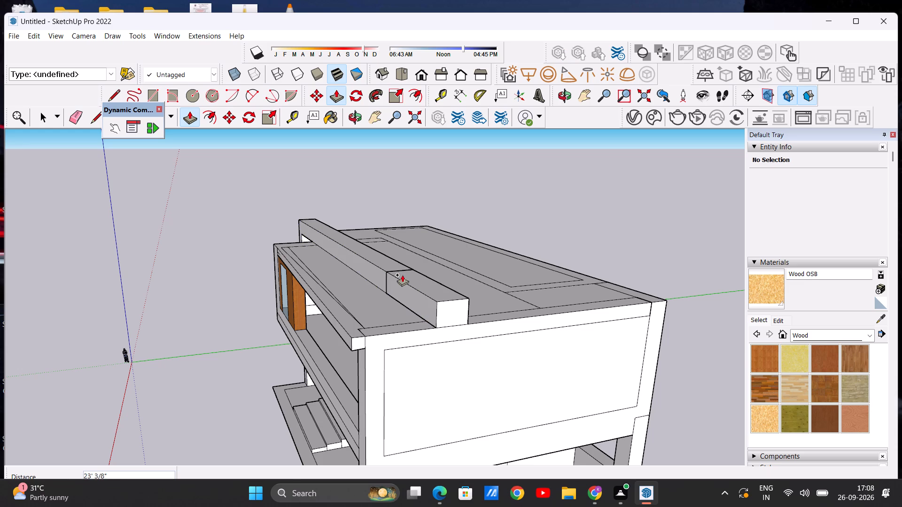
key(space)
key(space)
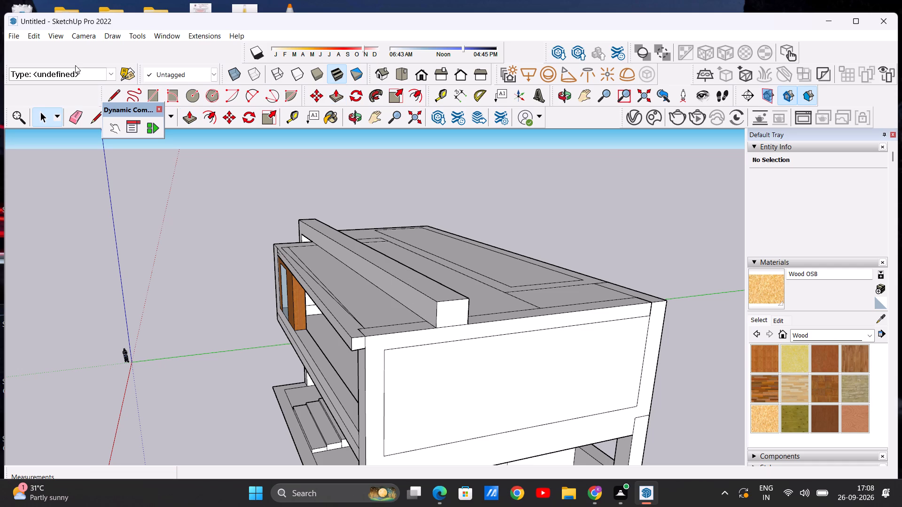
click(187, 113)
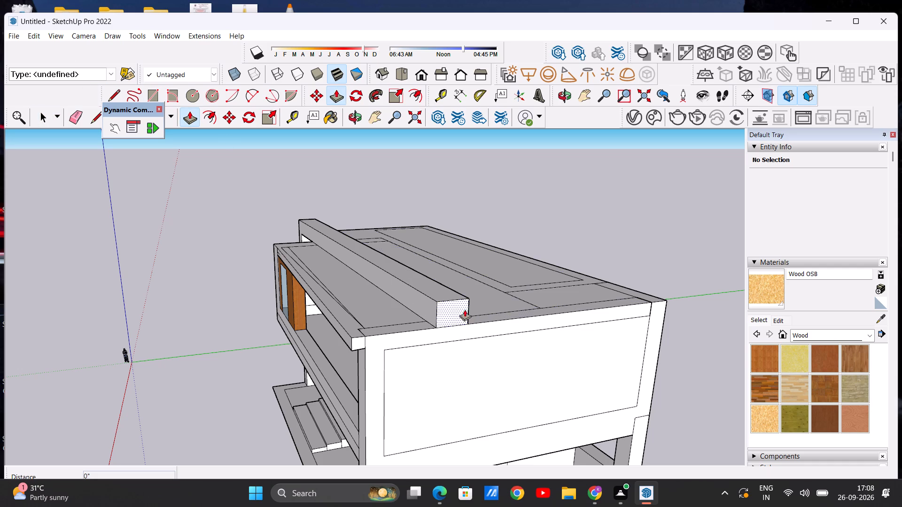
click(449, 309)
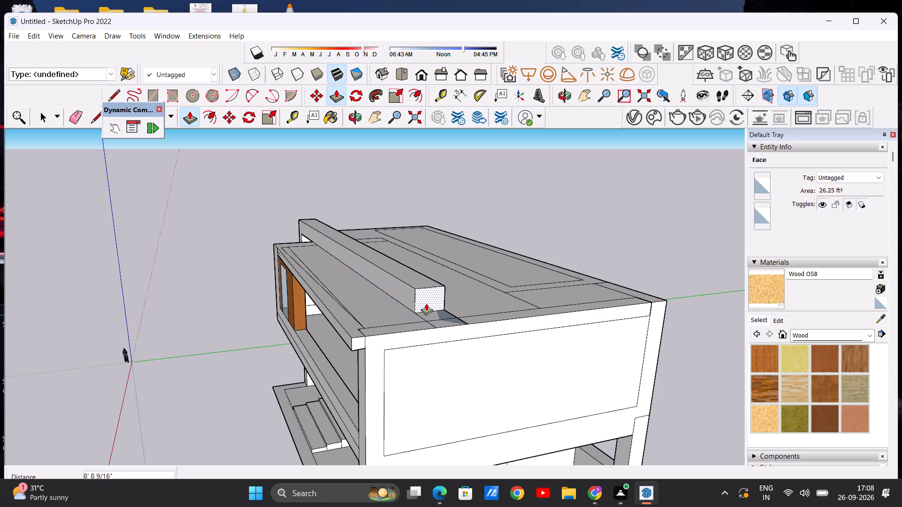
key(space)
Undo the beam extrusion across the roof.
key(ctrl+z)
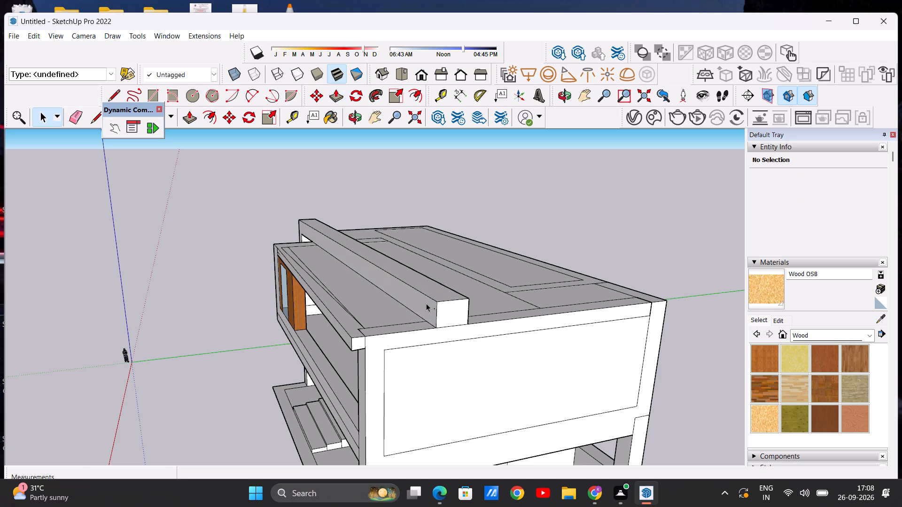
Push/Pull the pier's upper inner face about 91' along the roof front, ending the beam short of the opposite side wall.
middle_drag(378, 312, 568, 359)
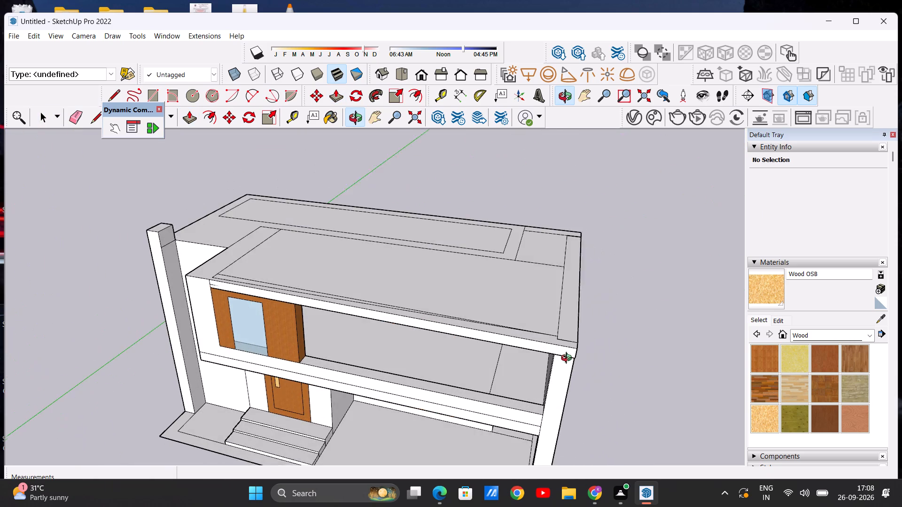
middle_drag(568, 359, 573, 366)
scroll(167, 235, up, 4)
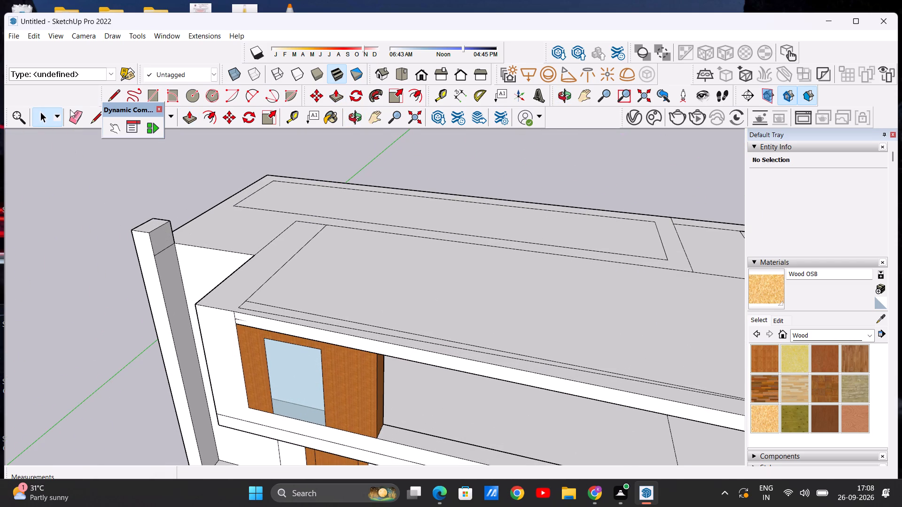
click(187, 116)
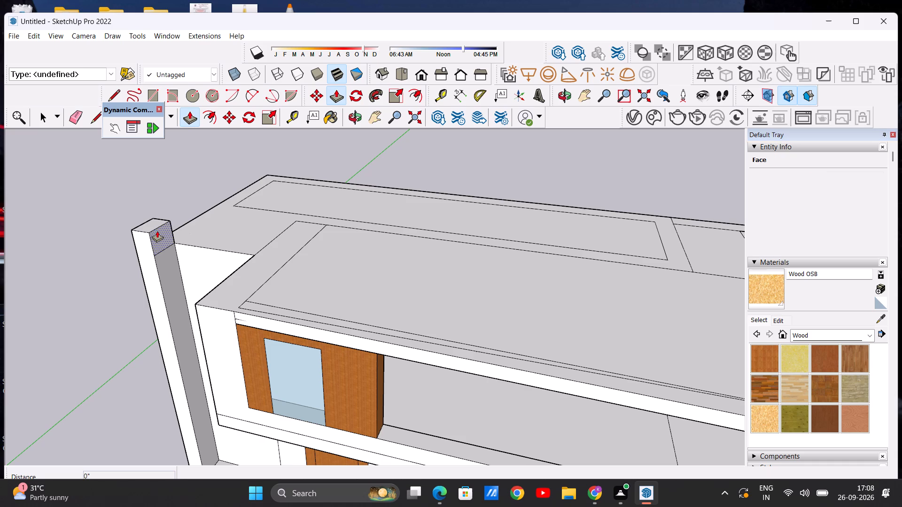
click(157, 230)
scroll(300, 220, down, 6)
scroll(505, 261, up, 3)
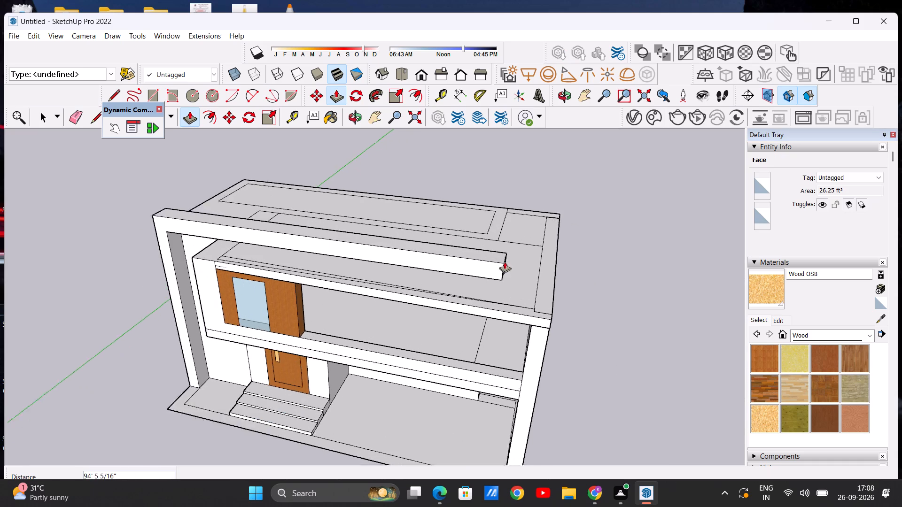
scroll(505, 261, up, 2)
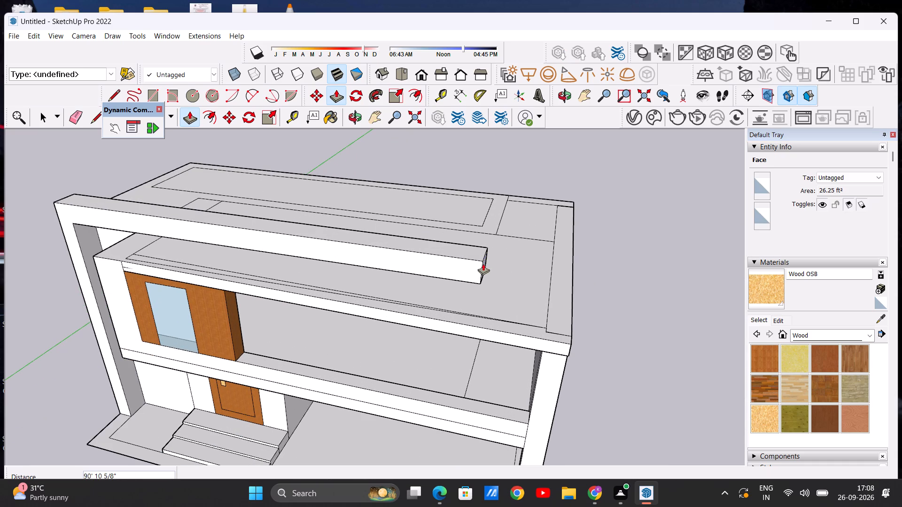
click(483, 263)
key(space)
Examine the front facade and the new roof beam from the front, from above and from a distance.
middle_drag(333, 320, 419, 289)
scroll(354, 260, down, 7)
middle_drag(352, 302, 348, 260)
scroll(322, 261, down, 1)
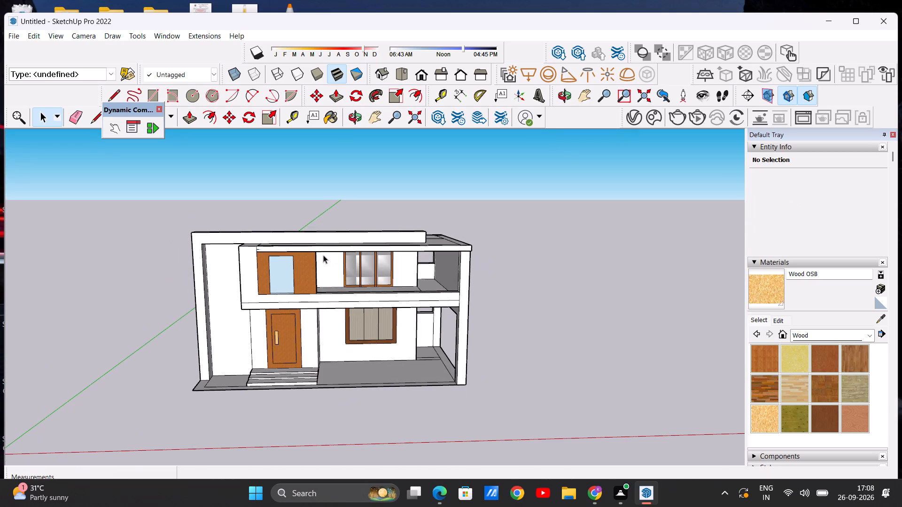
middle_drag(379, 258, 250, 346)
scroll(321, 254, up, 5)
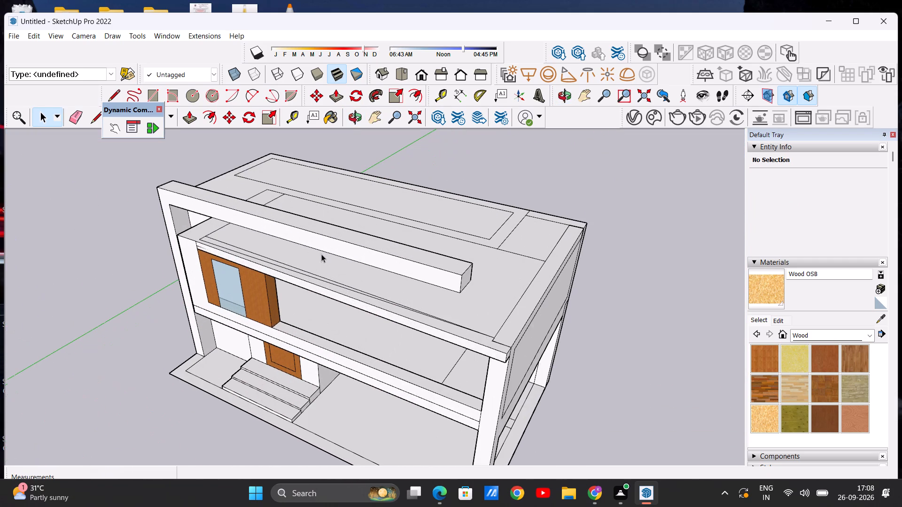
scroll(280, 260, down, 3)
middle_drag(274, 299, 371, 233)
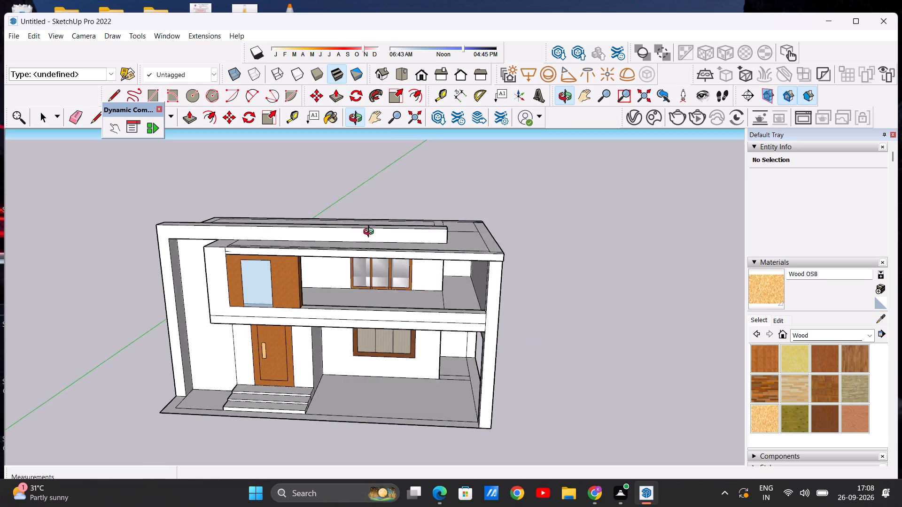
middle_drag(371, 233, 381, 210)
scroll(288, 248, down, 4)
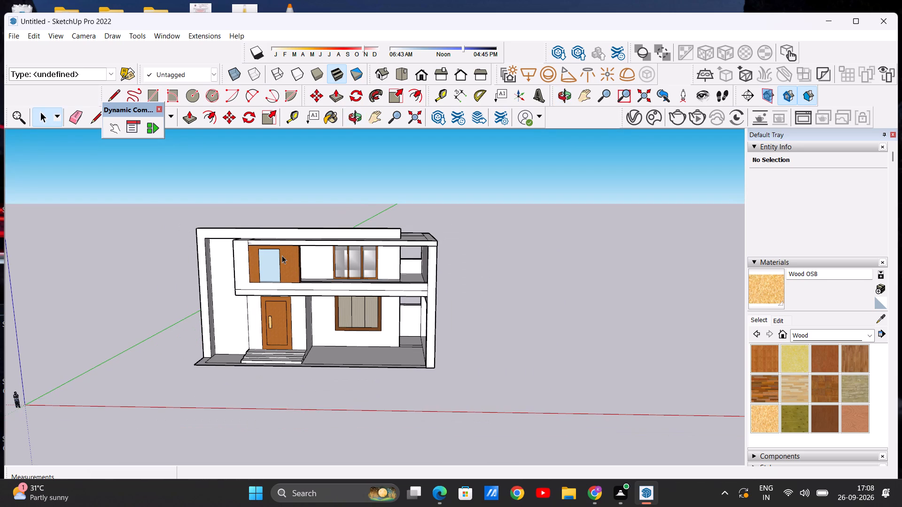
scroll(282, 255, down, 3)
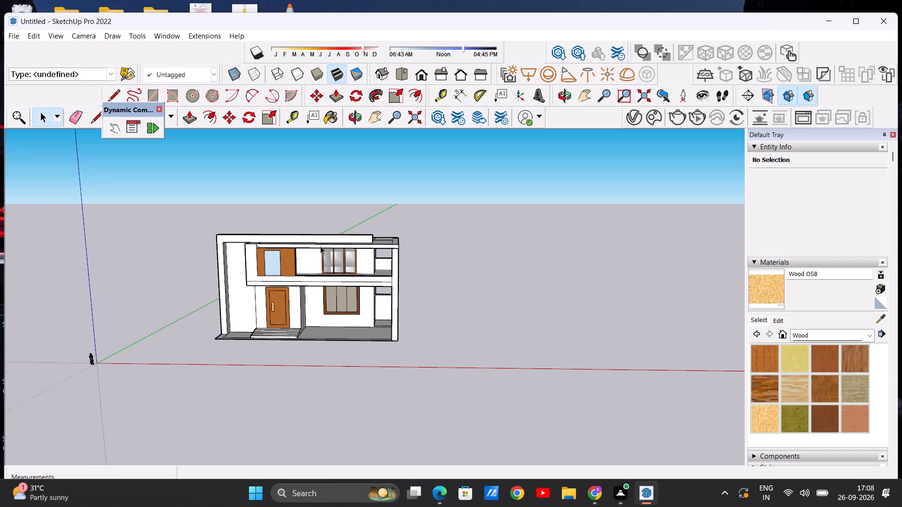
scroll(228, 264, down, 2)
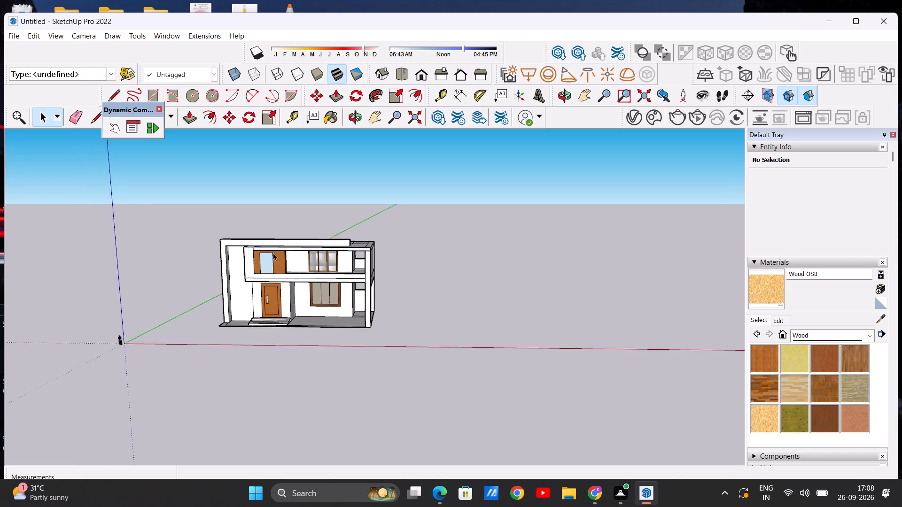
scroll(273, 253, down, 4)
middle_drag(271, 249, 277, 378)
scroll(247, 256, up, 7)
scroll(251, 251, down, 2)
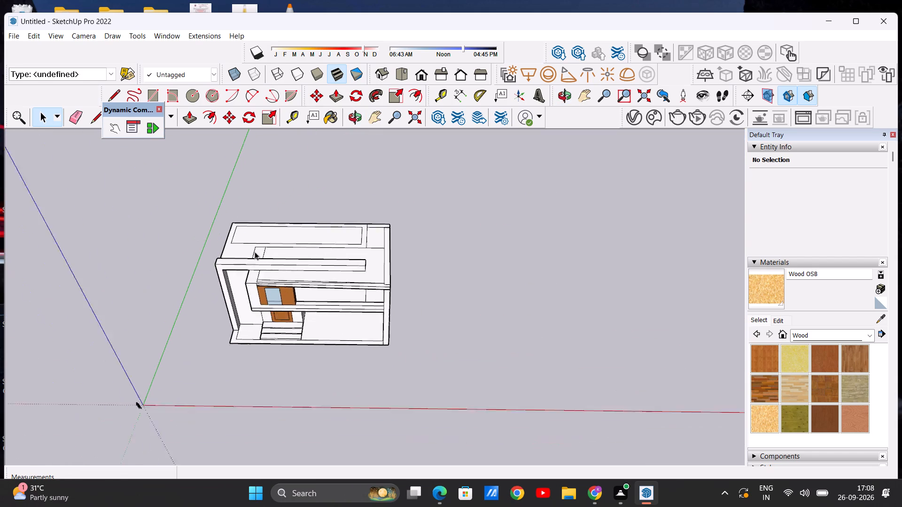
Push/Pull the narrow strip along the top of the opposite side wall up about 12' 10".
scroll(255, 252, down, 3)
middle_drag(327, 253, 155, 304)
scroll(360, 227, up, 6)
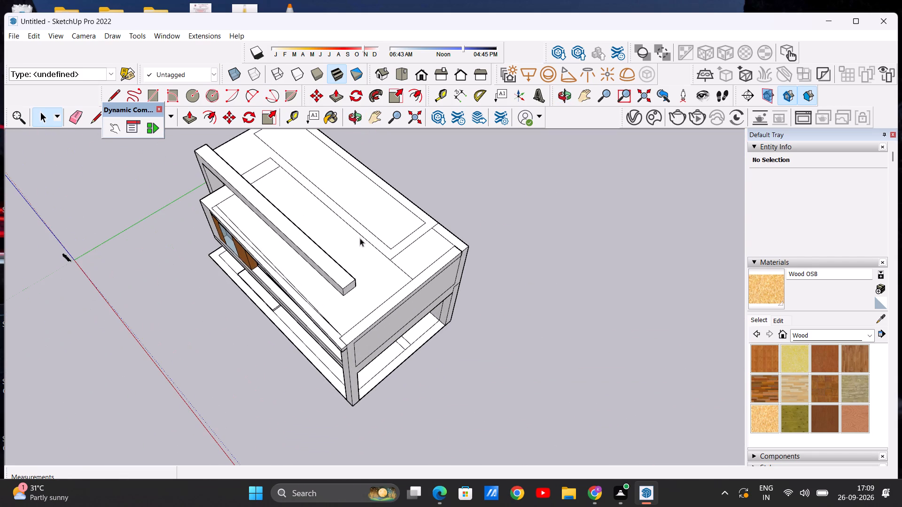
scroll(360, 238, up, 1)
scroll(443, 238, up, 5)
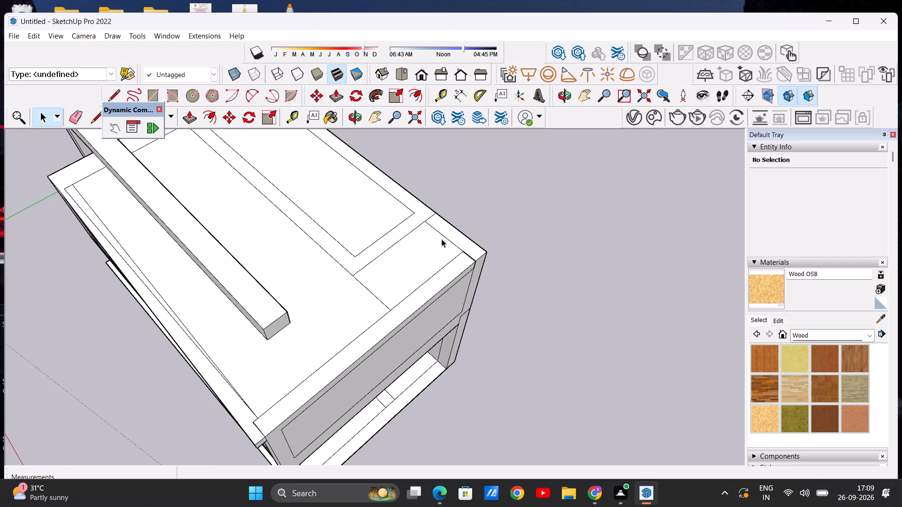
scroll(435, 242, down, 6)
scroll(447, 241, up, 4)
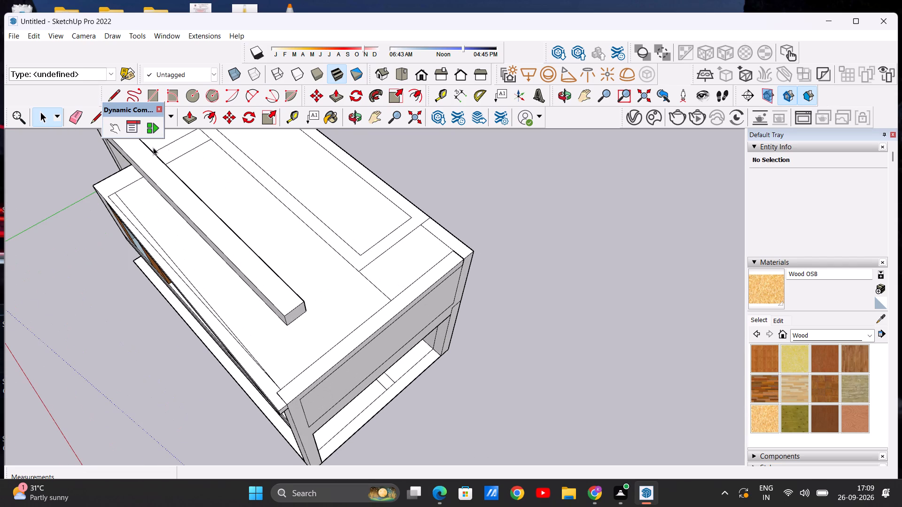
click(189, 120)
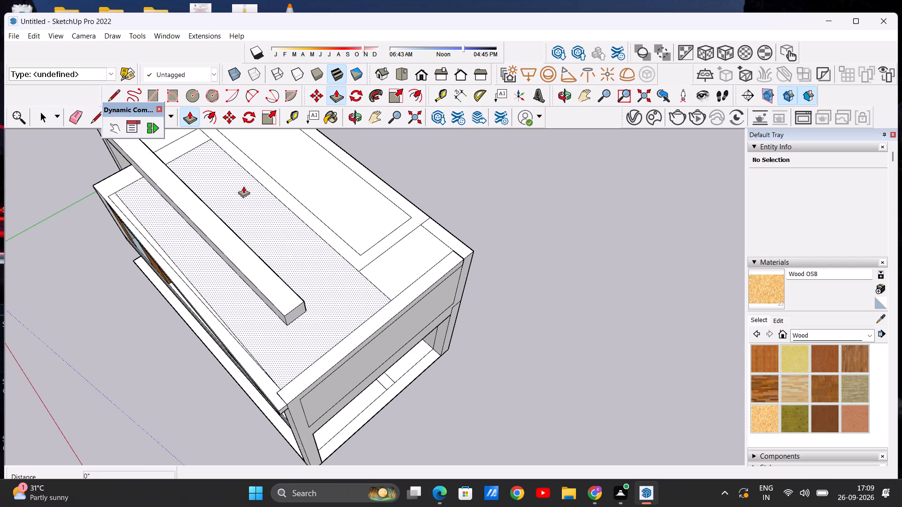
scroll(358, 346, up, 5)
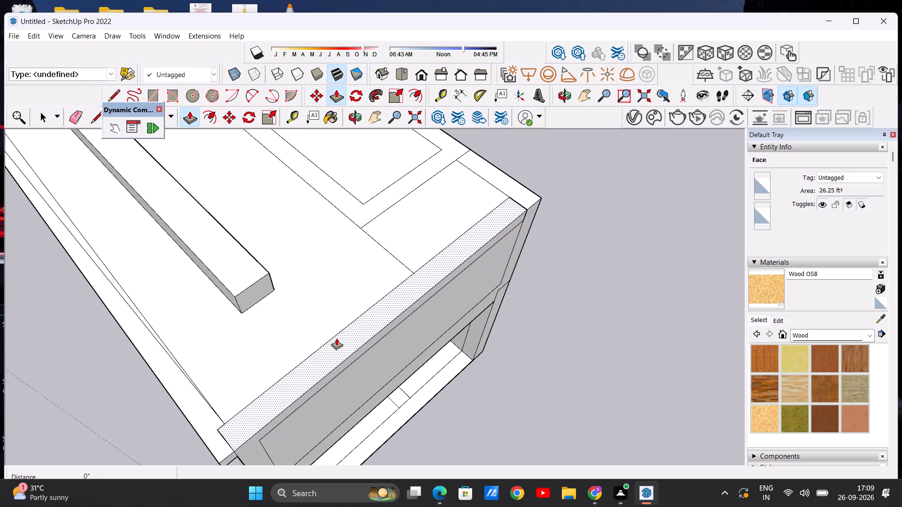
click(336, 338)
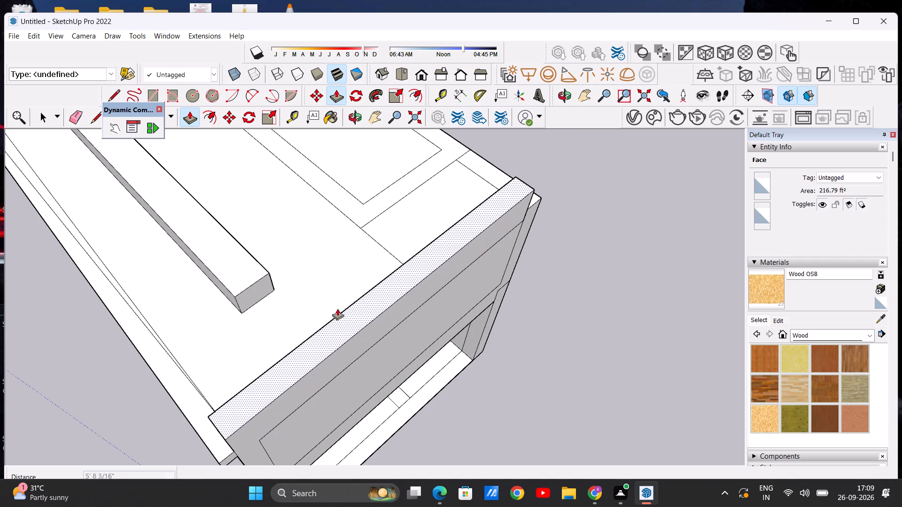
scroll(351, 261, down, 5)
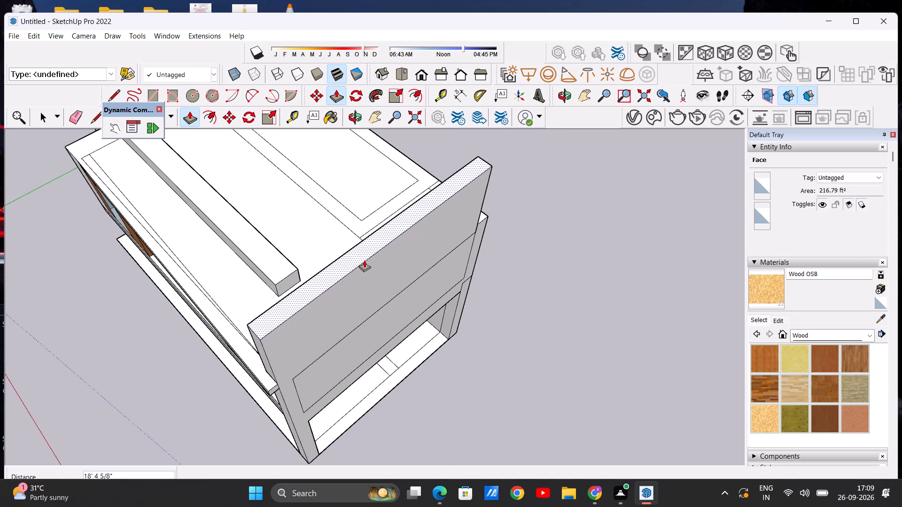
middle_drag(364, 260, 360, 224)
middle_drag(360, 224, 497, 179)
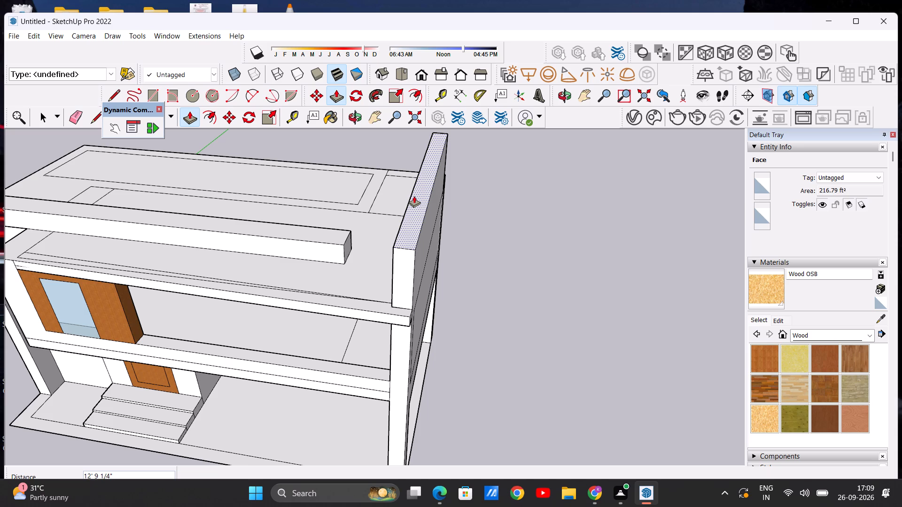
click(414, 196)
Erase the short edge that divides the rear roof border strip near the raised side wall.
scroll(449, 237, down, 10)
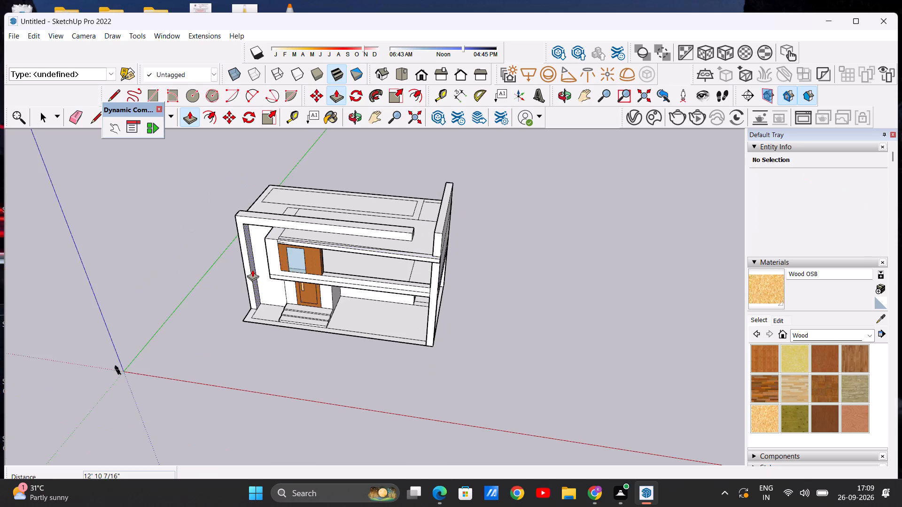
middle_drag(253, 270, 283, 197)
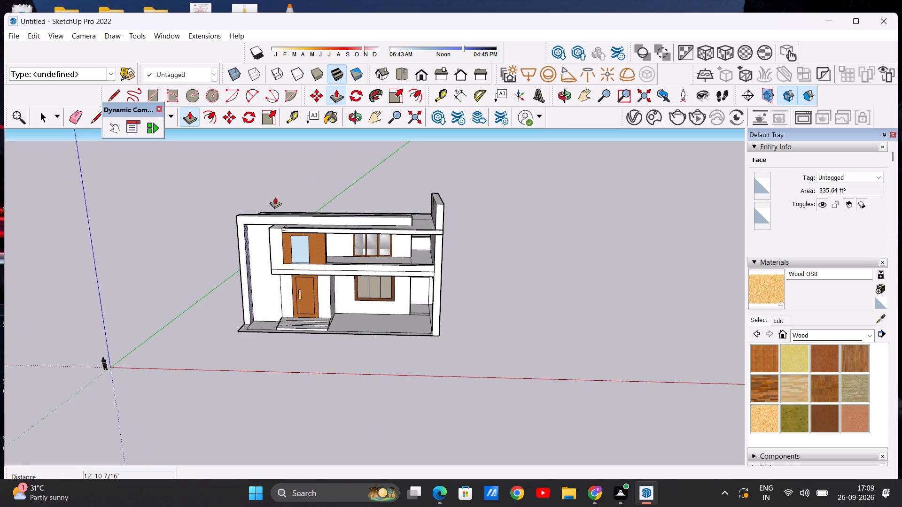
scroll(376, 216, up, 6)
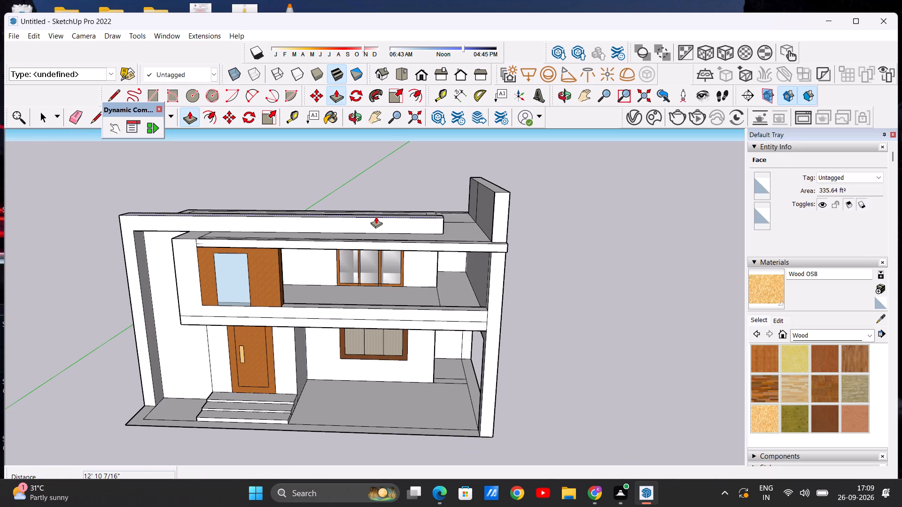
scroll(376, 216, down, 5)
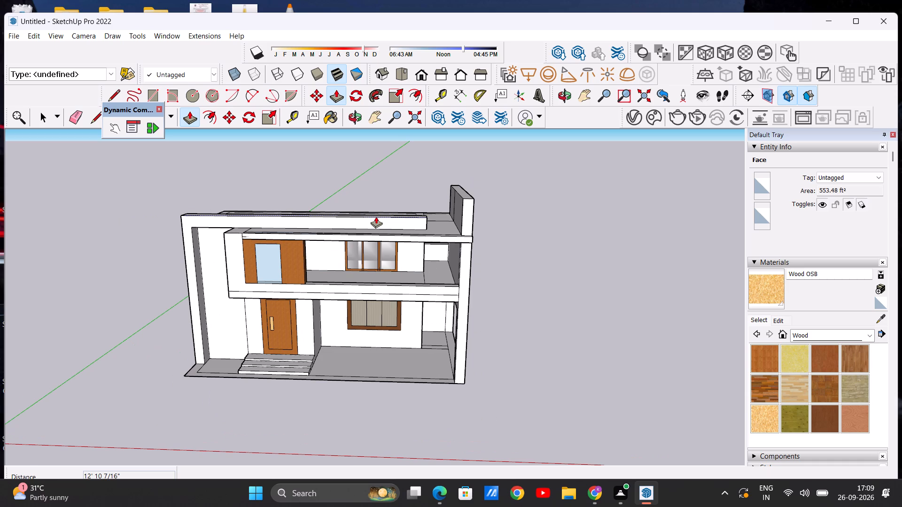
middle_drag(436, 219, 55, 285)
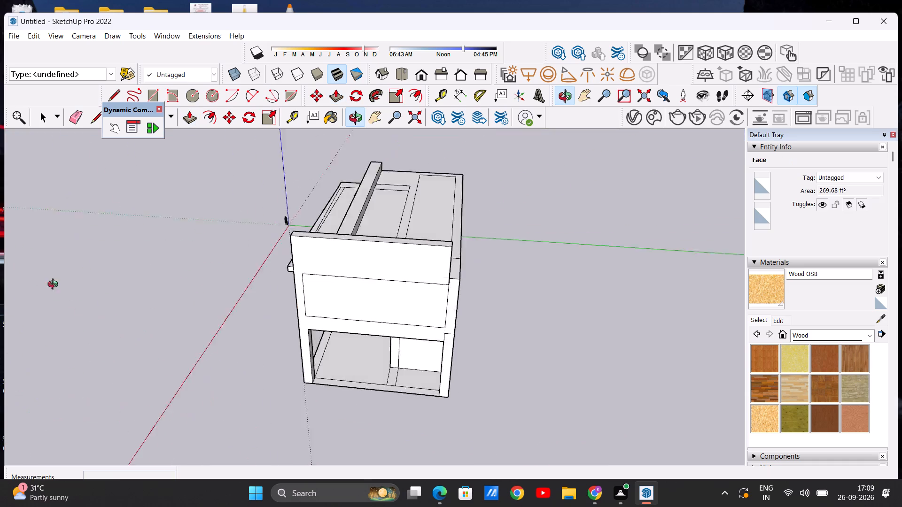
middle_drag(55, 285, 0, 287)
middle_drag(310, 294, 36, 309)
scroll(260, 276, up, 6)
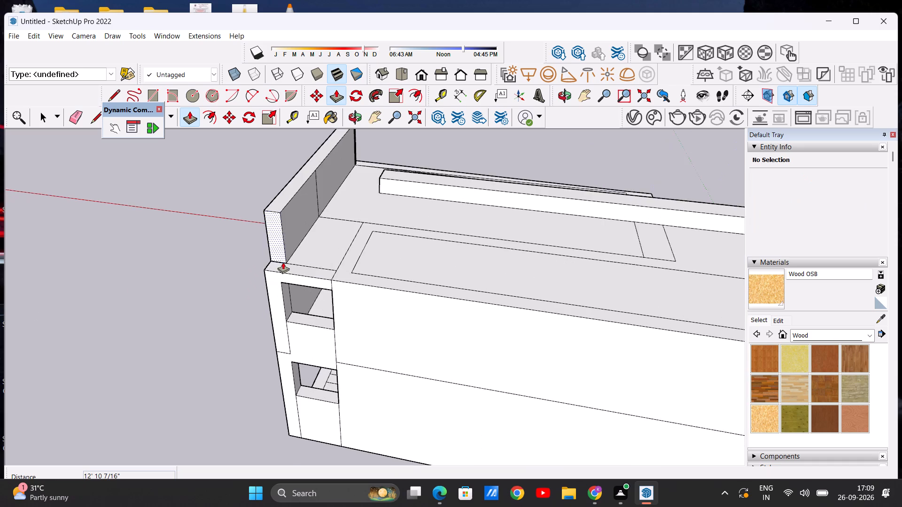
scroll(283, 262, up, 6)
scroll(327, 272, up, 7)
scroll(313, 278, down, 3)
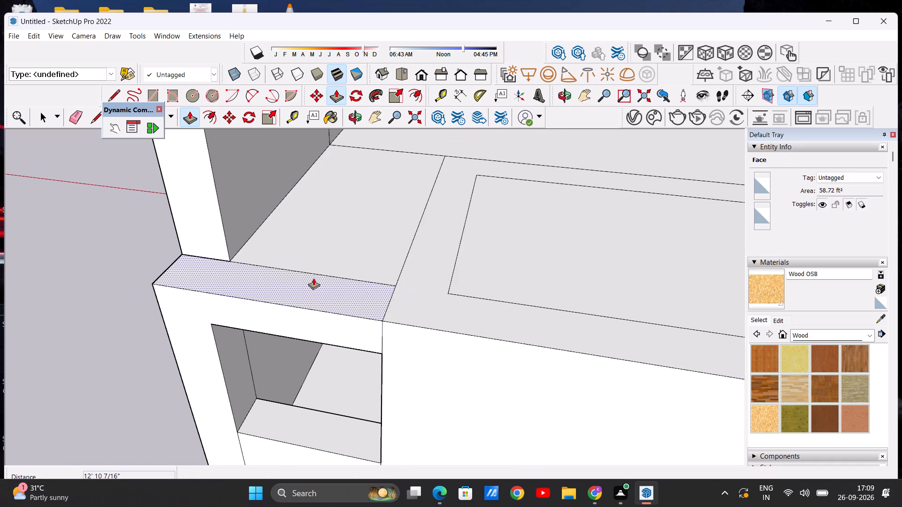
key(space)
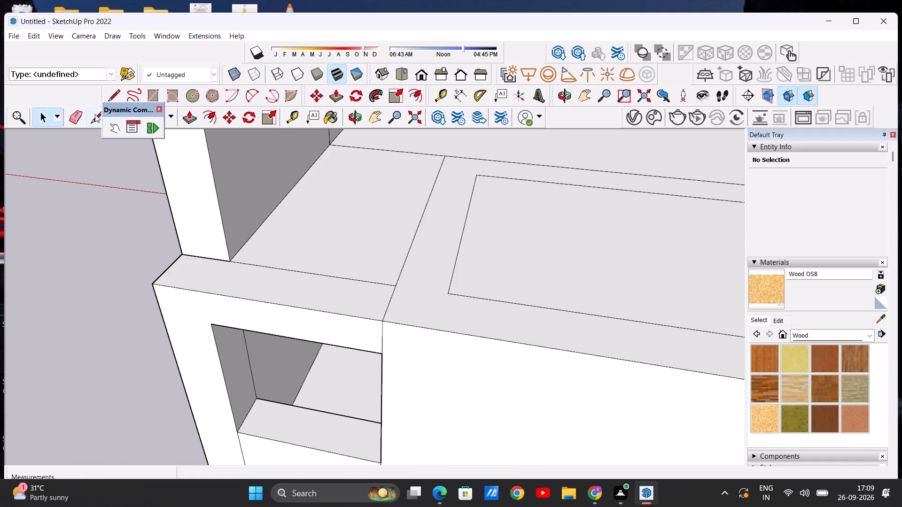
click(72, 116)
drag(380, 301, 404, 306)
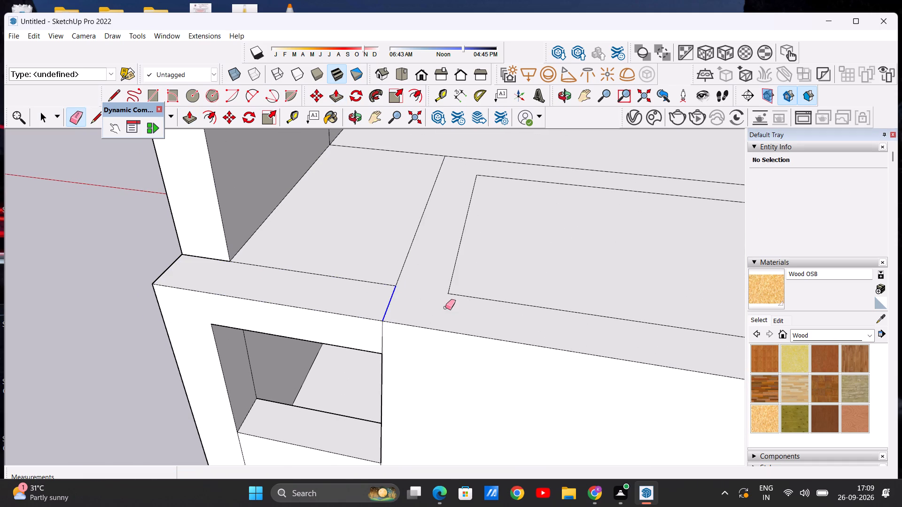
Draw a line about 3' 5 1/2" long from the rear strip's inner edge to the near corner of the roof's inner rectangle.
scroll(406, 307, down, 17)
scroll(454, 299, up, 7)
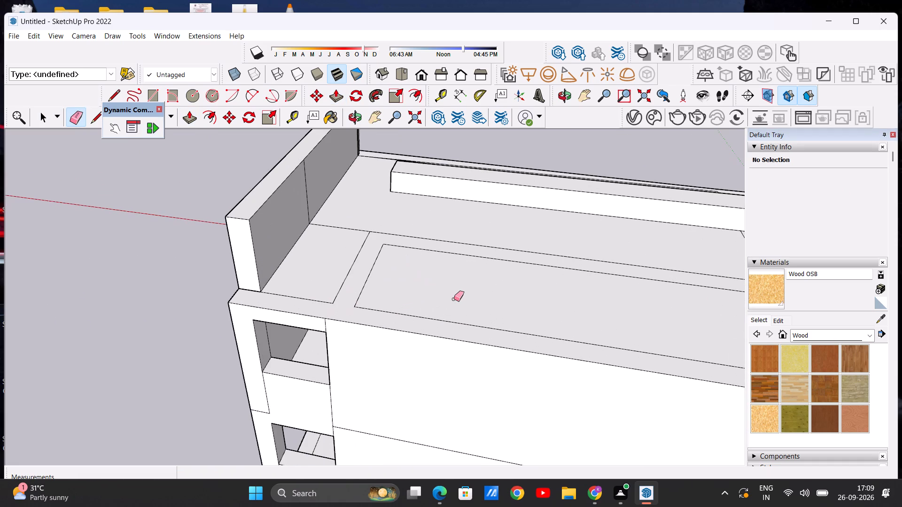
click(93, 116)
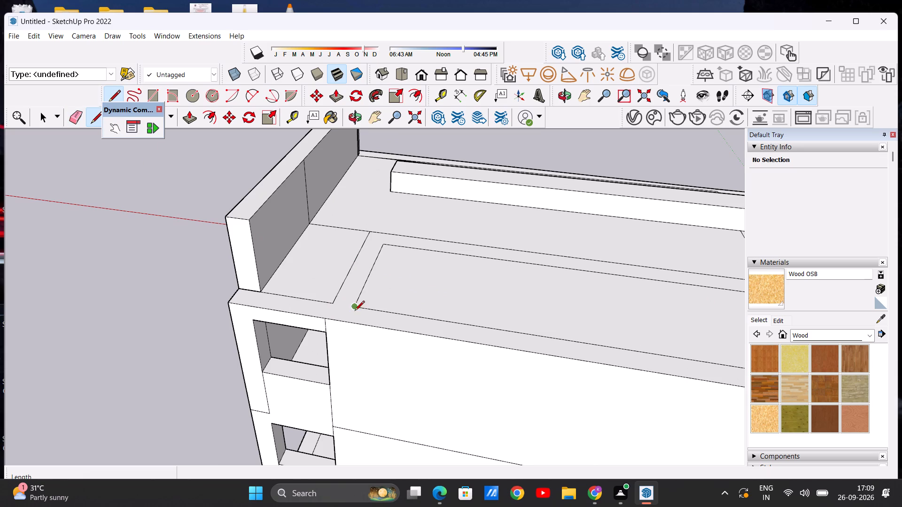
scroll(355, 311, up, 7)
click(312, 292)
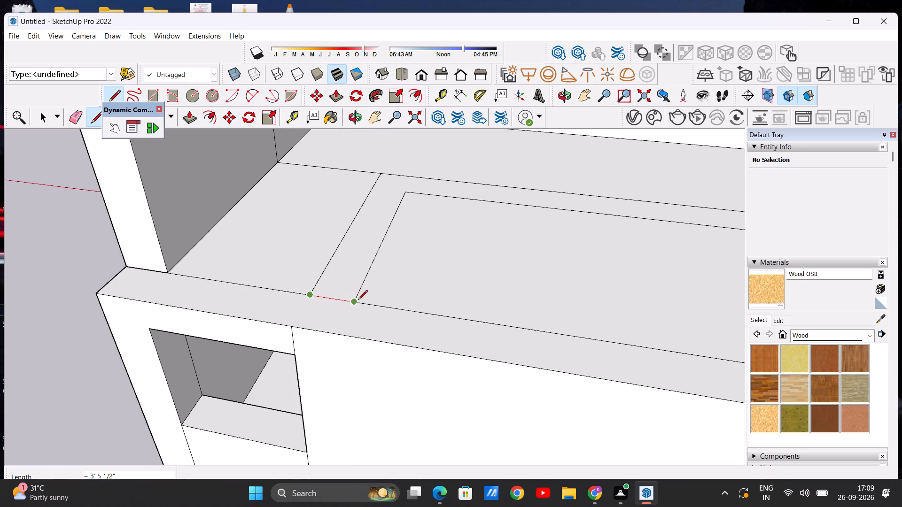
click(358, 300)
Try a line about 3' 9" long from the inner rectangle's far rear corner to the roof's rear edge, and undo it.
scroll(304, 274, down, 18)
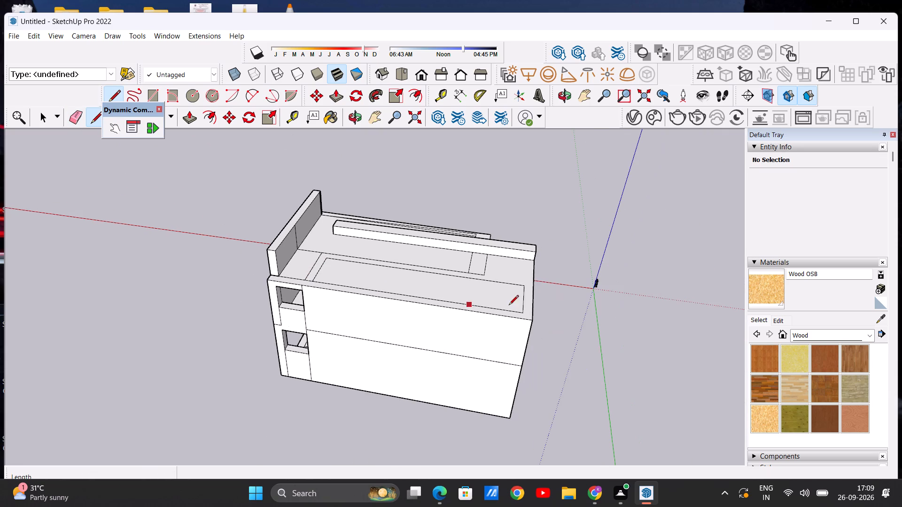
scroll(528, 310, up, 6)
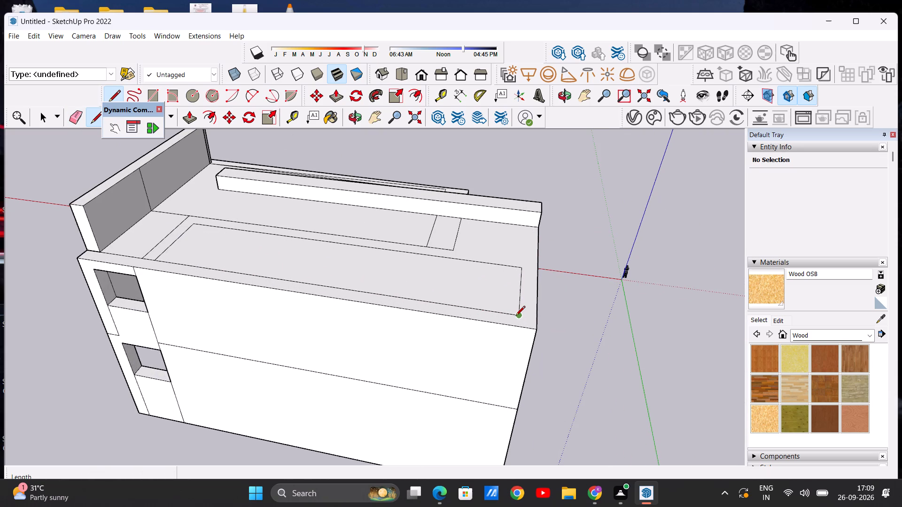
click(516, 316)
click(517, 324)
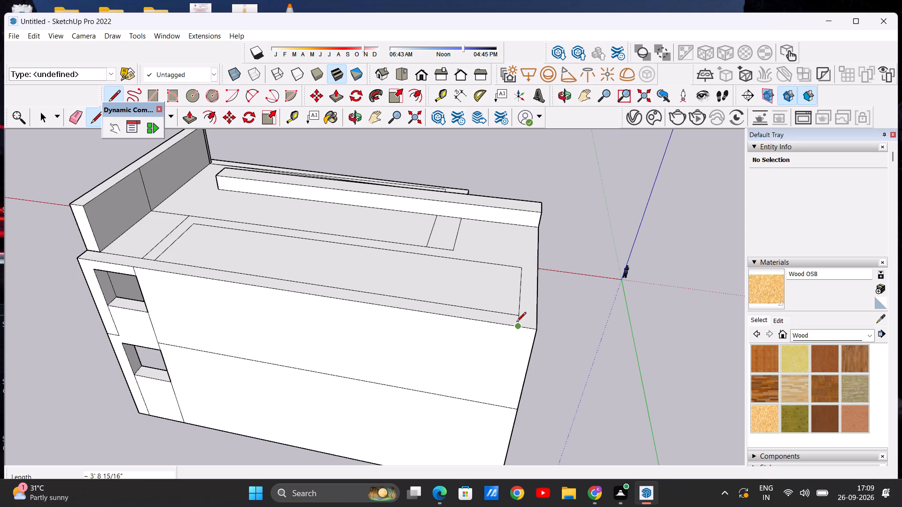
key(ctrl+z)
Draw a line from the inner rectangle's far front corner straight to the base of the roof beam, bounding the side border strip.
scroll(520, 271, up, 7)
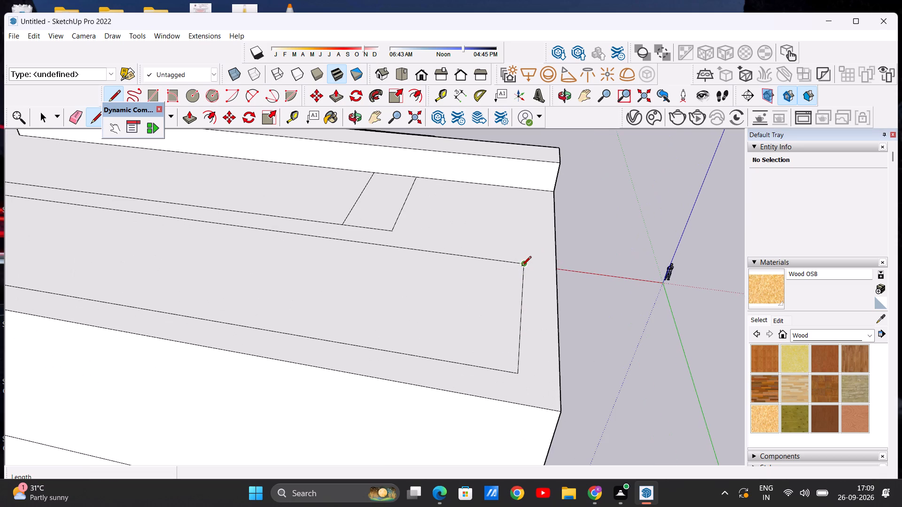
click(521, 267)
click(527, 190)
key(space)
Push/Pull the L-shaped rear and side roof border up 4' 5 13/16", and pull it again level with the raised side wall's top.
scroll(490, 247, down, 14)
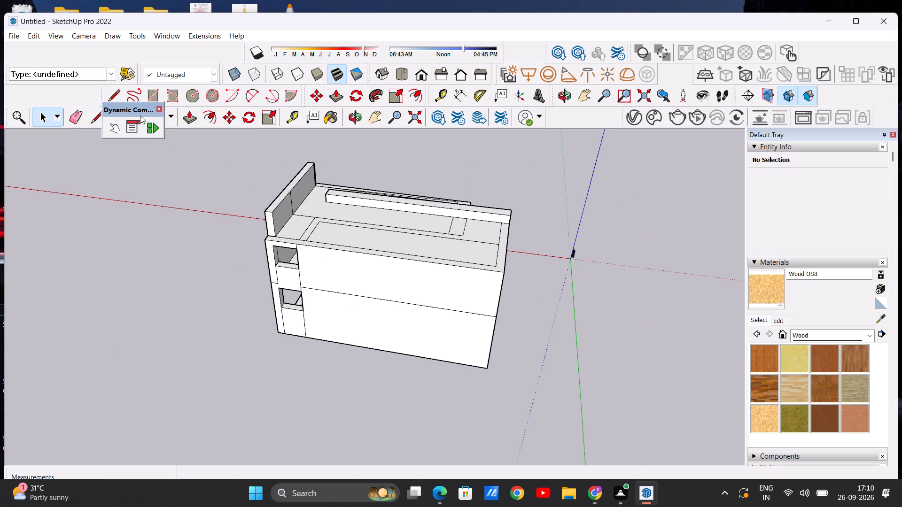
click(195, 115)
scroll(300, 223, up, 10)
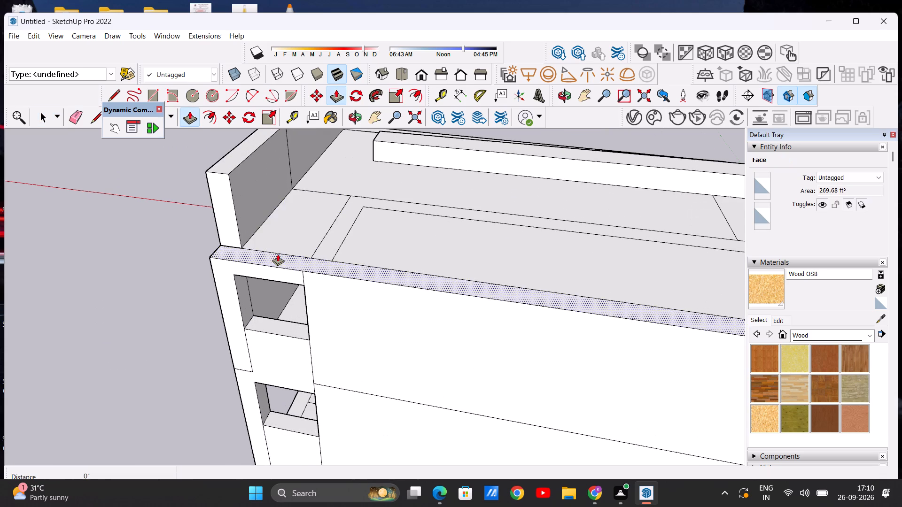
click(279, 259)
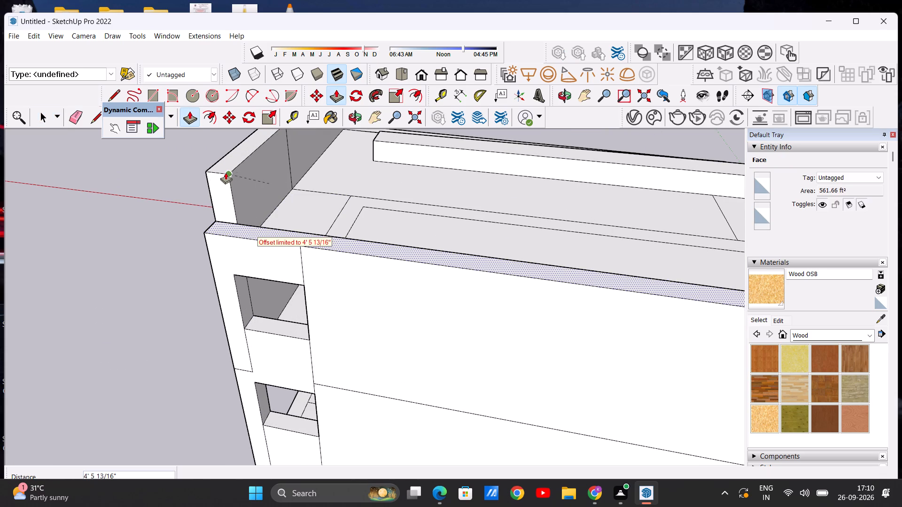
click(225, 172)
click(283, 232)
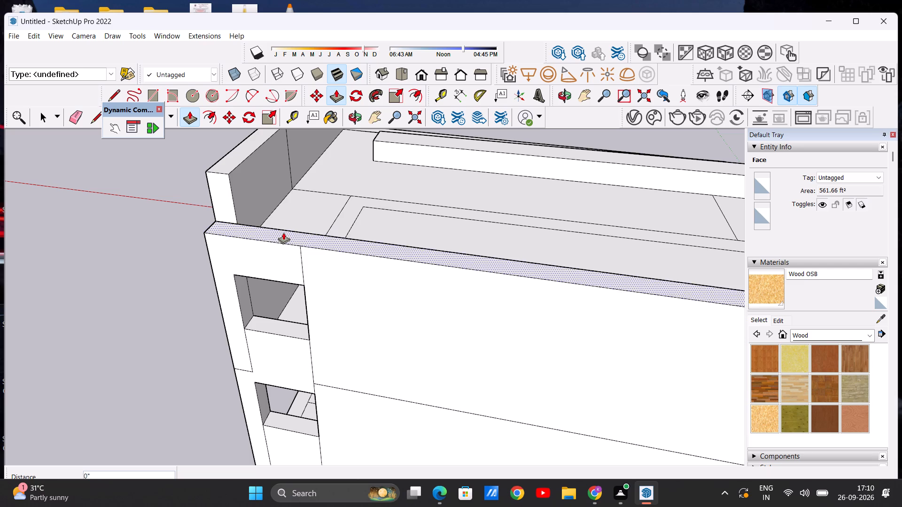
middle_drag(214, 200, 428, 208)
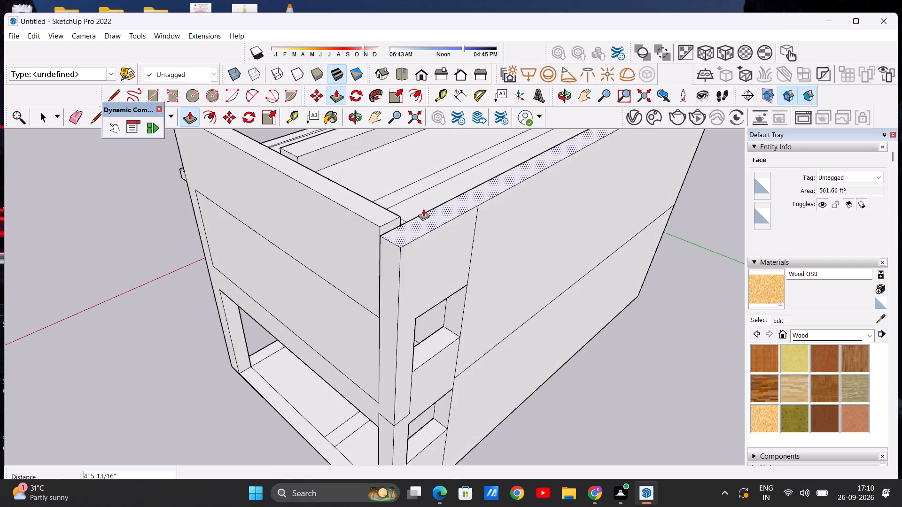
click(377, 223)
key(space)
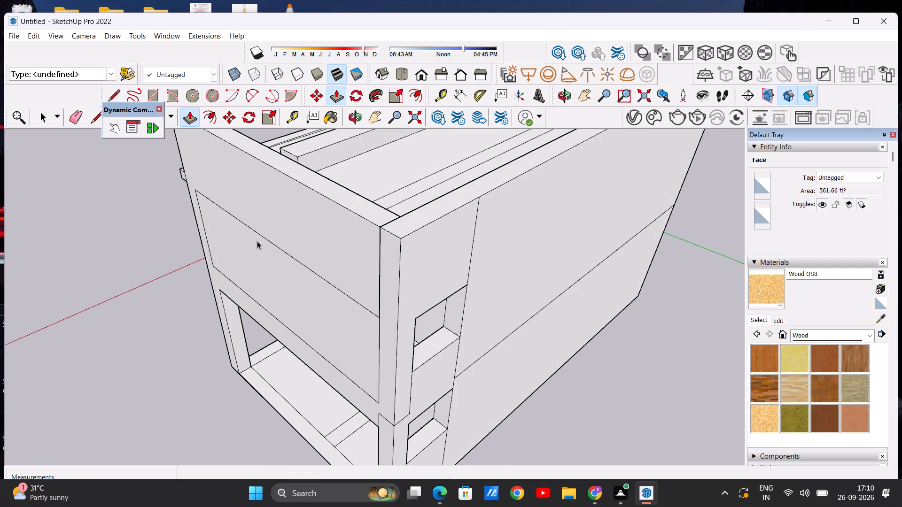
Examine the raised roof walls and the front beam from the rear, the front and above.
scroll(174, 241, down, 13)
middle_drag(307, 222, 81, 185)
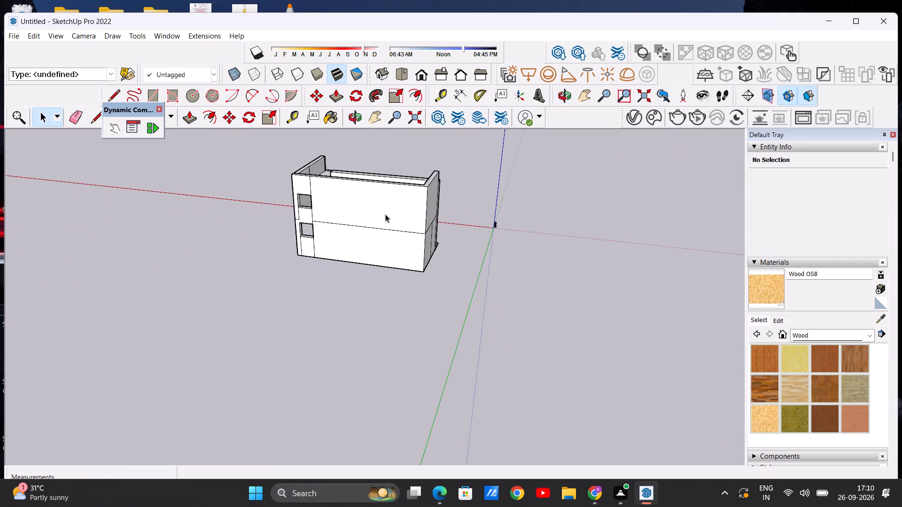
middle_drag(385, 214, 90, 184)
middle_drag(409, 224, 128, 215)
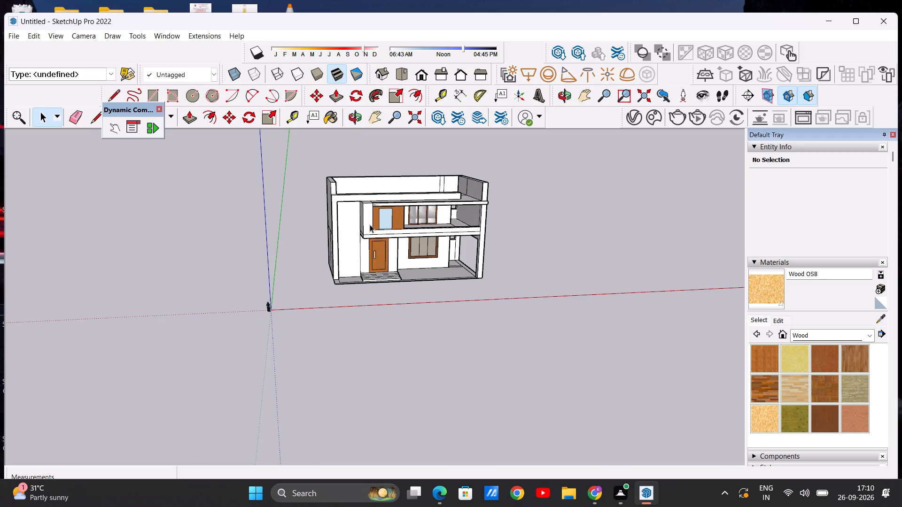
middle_drag(362, 224, 295, 213)
scroll(362, 217, down, 5)
middle_drag(380, 196, 373, 286)
scroll(354, 209, up, 3)
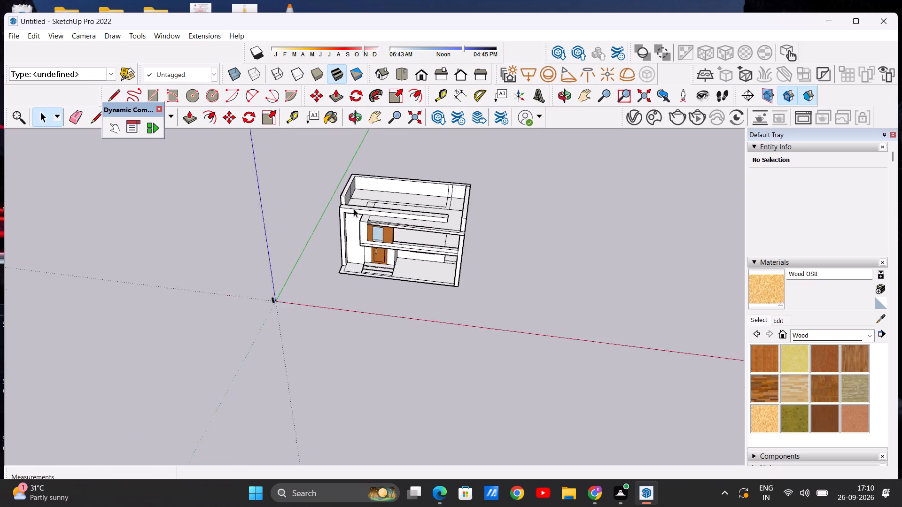
scroll(354, 209, up, 6)
middle_drag(354, 209, 368, 315)
scroll(366, 209, up, 4)
middle_drag(383, 240, 401, 306)
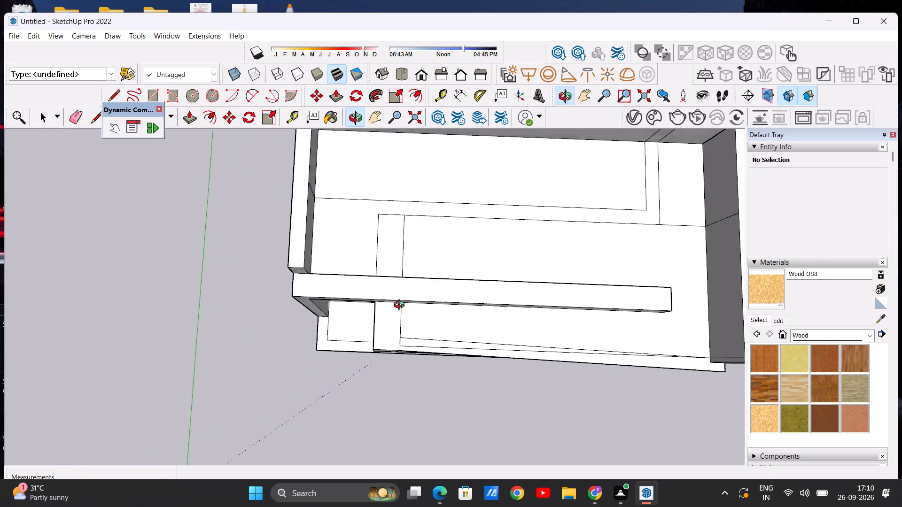
Draw a line about 3' 9" long from the front roof rectangle's rear corner back to the line crossing the roof, closing off the front corner area.
middle_drag(401, 306, 403, 315)
scroll(383, 226, up, 5)
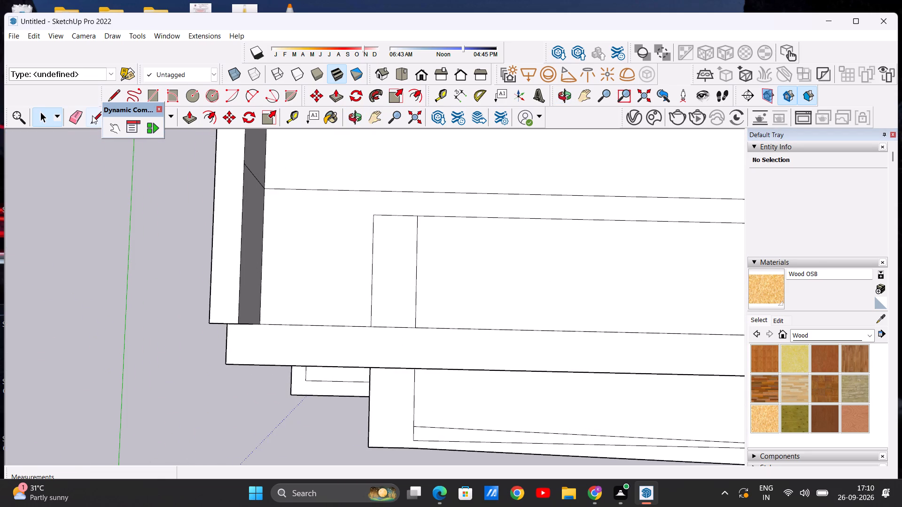
click(93, 115)
scroll(366, 198, up, 5)
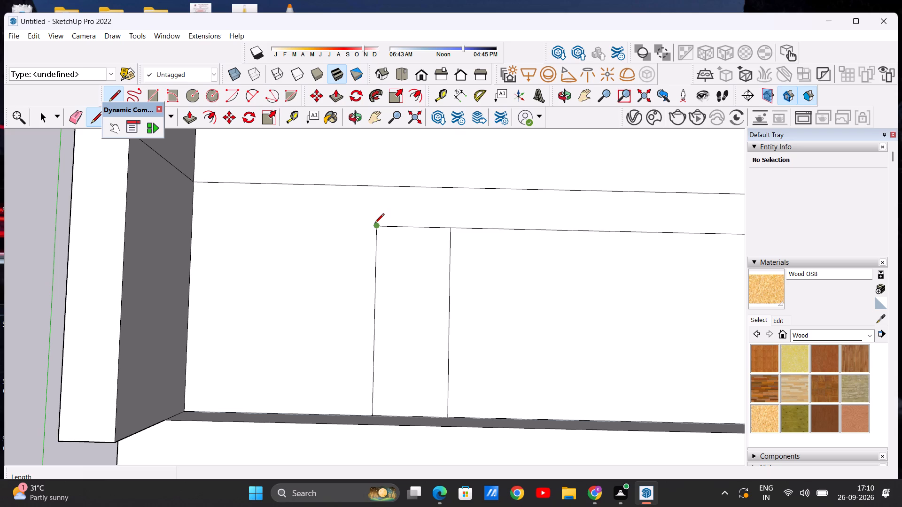
click(374, 224)
click(378, 186)
key(space)
Push/Pull the closed-off front corner area of the roof, behind the beam, up 16' 2 15/16" into a block.
scroll(321, 206, down, 15)
middle_drag(342, 294, 342, 169)
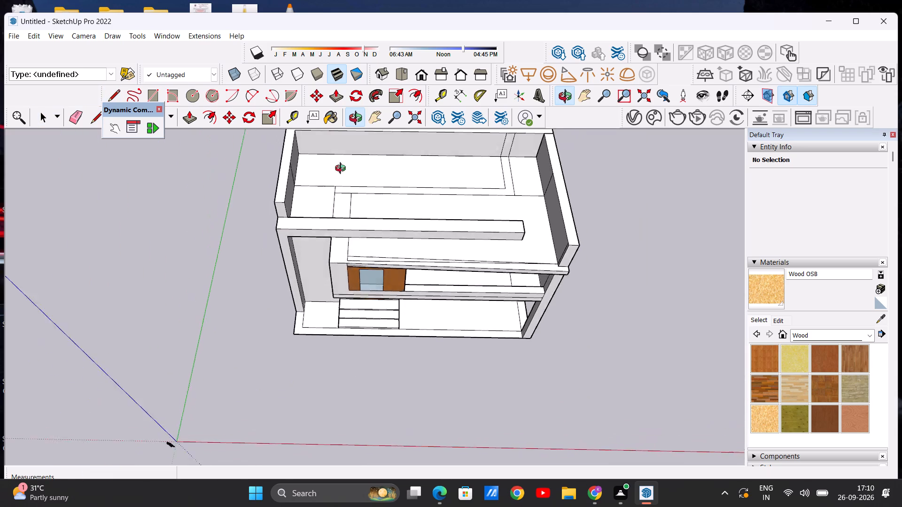
middle_drag(342, 169, 349, 131)
scroll(306, 200, up, 4)
click(192, 118)
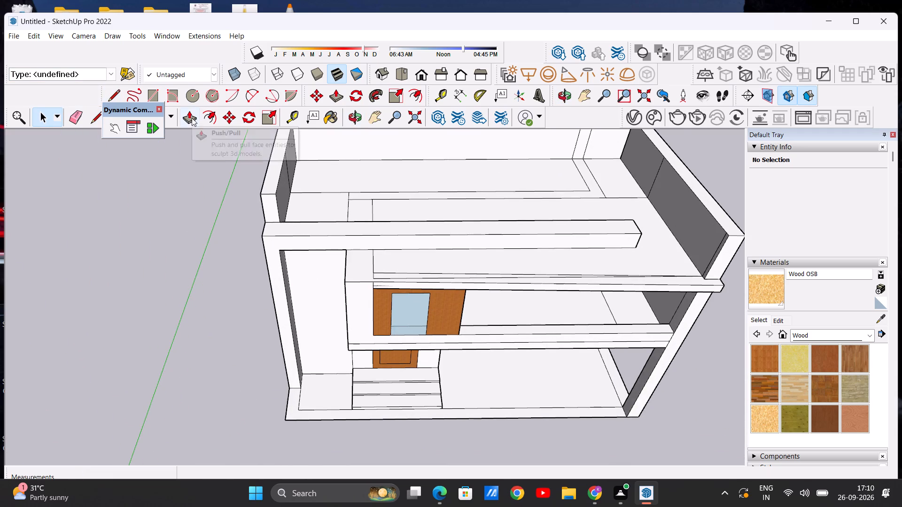
scroll(352, 181, up, 5)
click(318, 218)
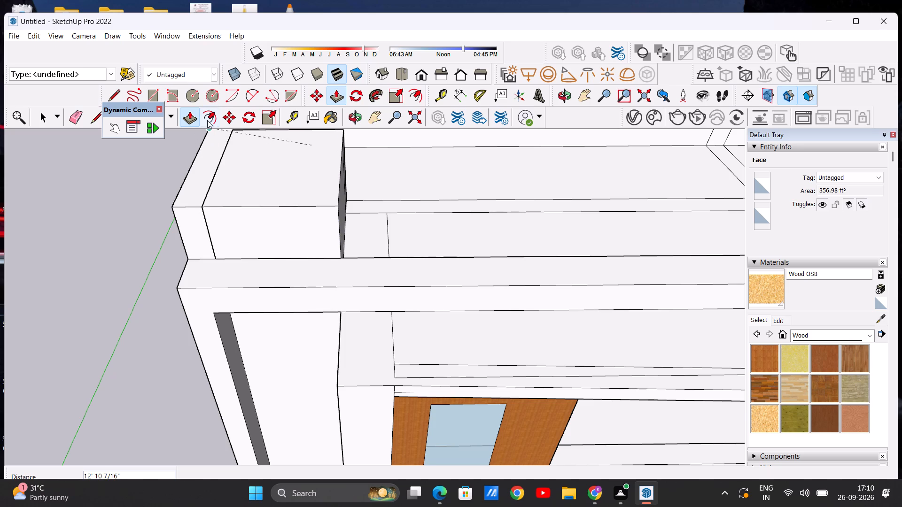
scroll(268, 196, down, 8)
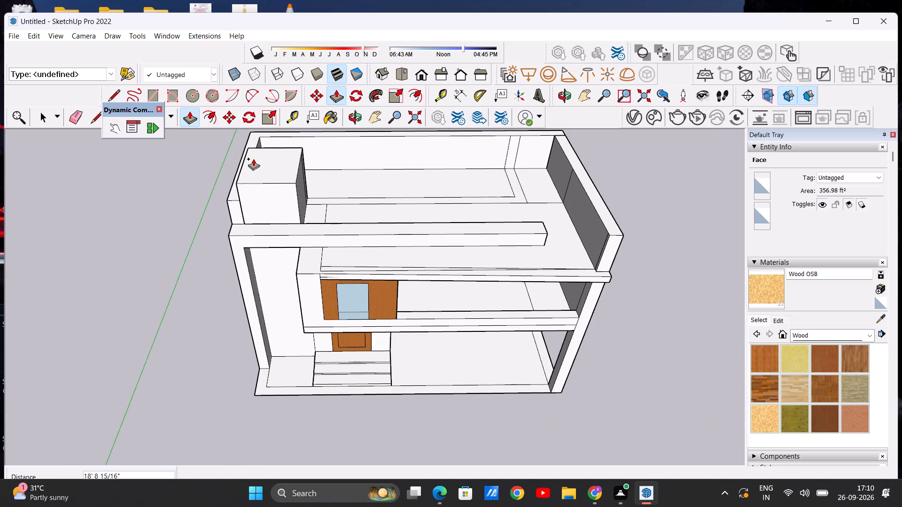
click(260, 166)
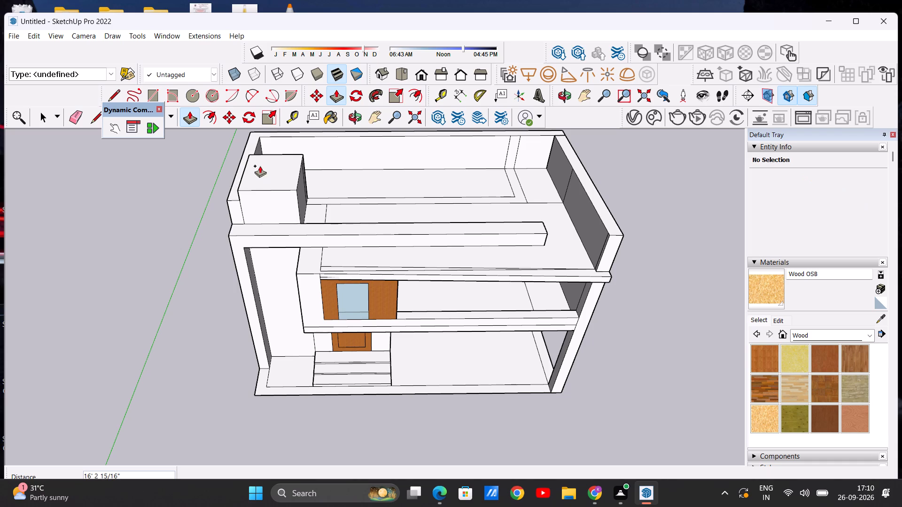
key(space)
Draw band lines just below the corner block's top, about 17' long across the front face and about 21' along the inner side face.
scroll(262, 226, down, 8)
middle_drag(276, 235, 300, 155)
scroll(273, 195, up, 12)
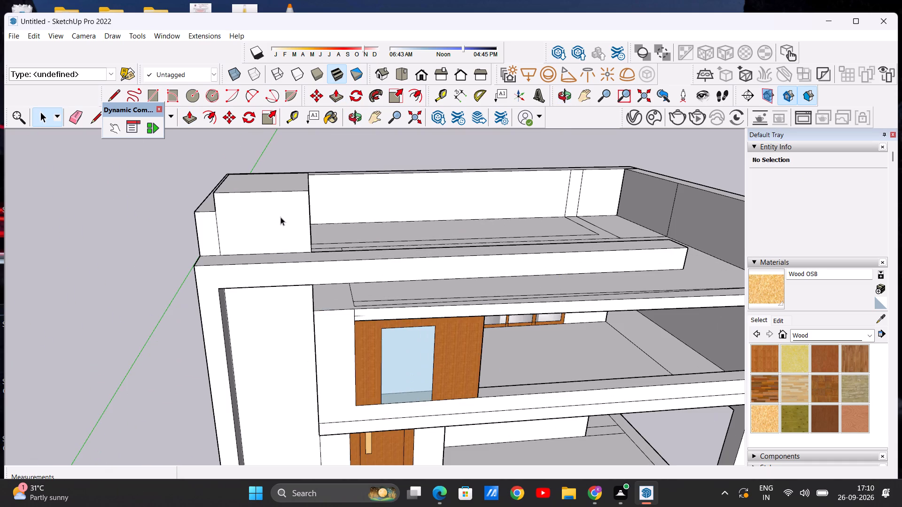
scroll(259, 208, down, 2)
middle_drag(255, 228, 266, 202)
scroll(275, 191, up, 4)
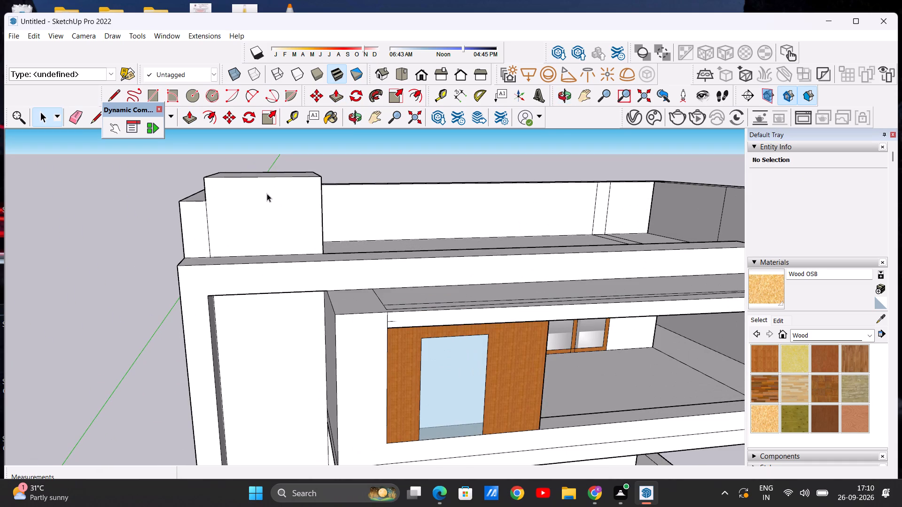
click(93, 115)
scroll(207, 191, up, 5)
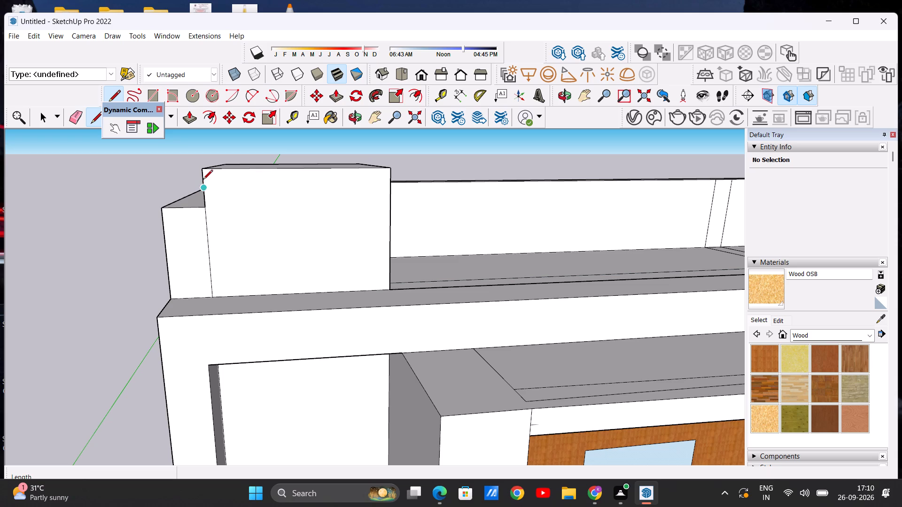
click(203, 180)
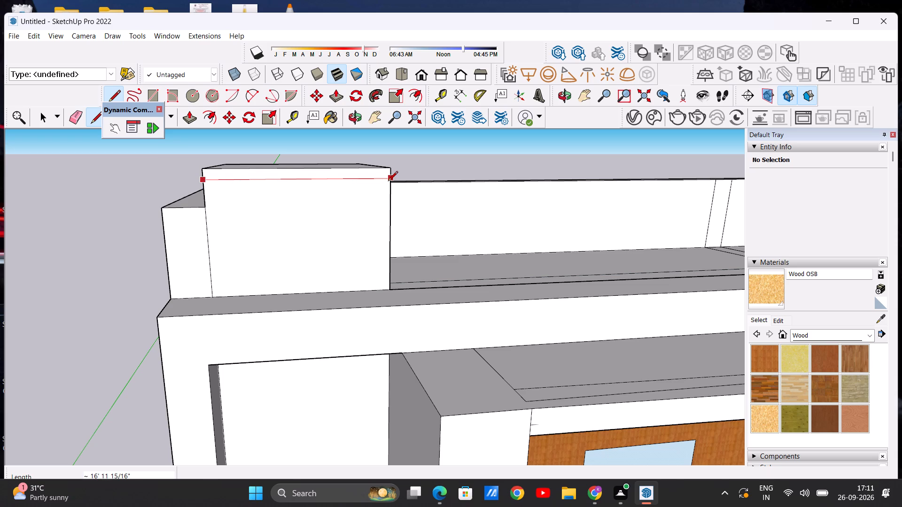
click(389, 181)
middle_drag(417, 212, 237, 218)
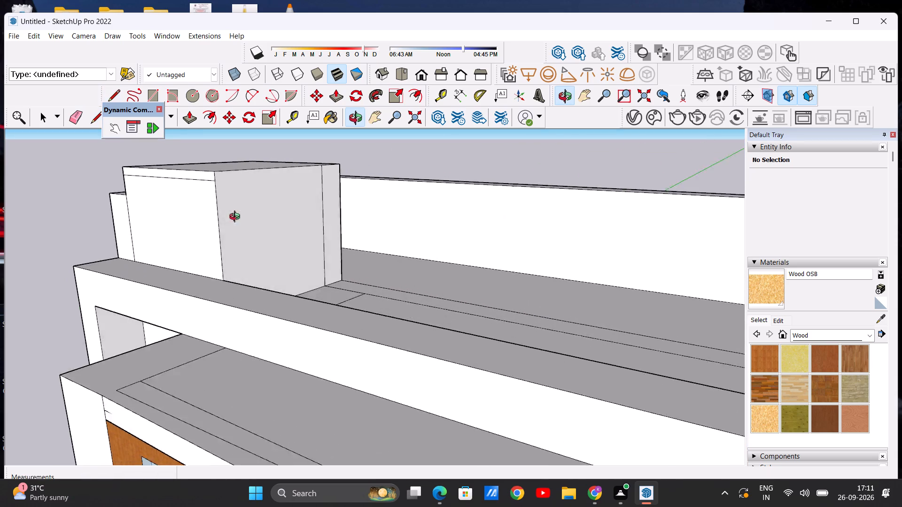
middle_drag(237, 218, 193, 218)
scroll(182, 190, up, 4)
click(191, 171)
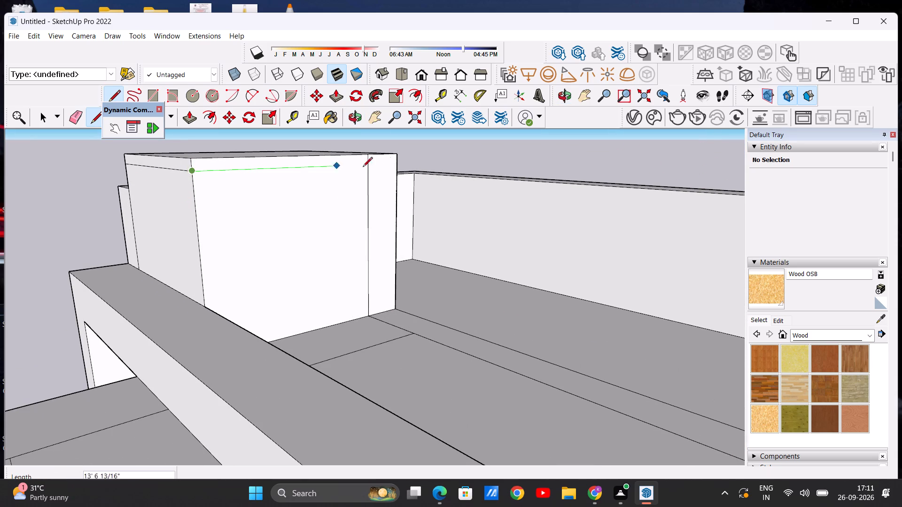
click(395, 165)
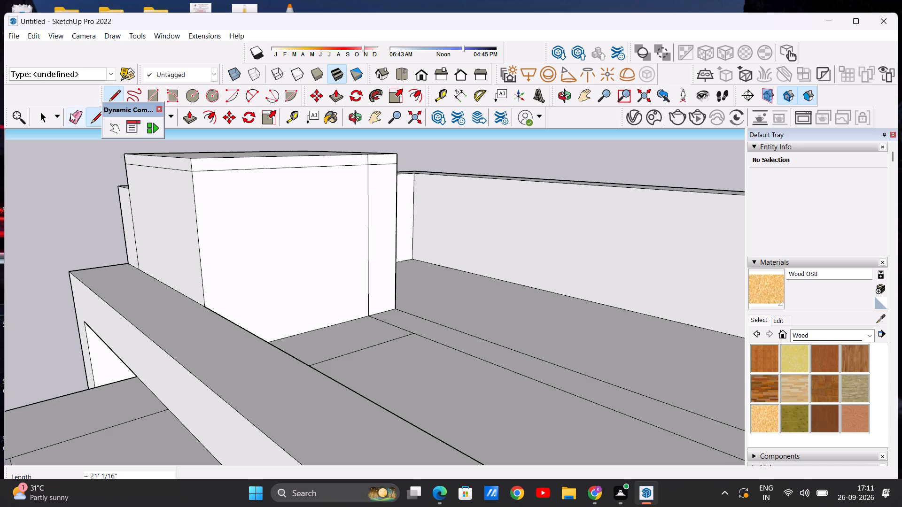
Erase the vertical seam line below the band on the corner block's inner side face.
click(71, 115)
drag(373, 210, 358, 218)
scroll(406, 221, down, 7)
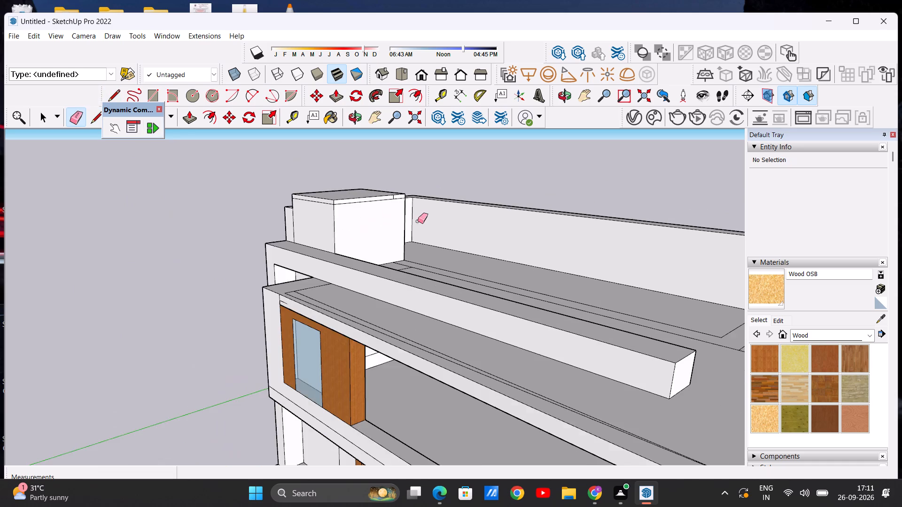
Push/Pull the block's top bands outward, the front one about 3' and the inner side one as well, forming an overhanging cap slab.
middle_drag(319, 225, 632, 233)
middle_drag(372, 242, 201, 230)
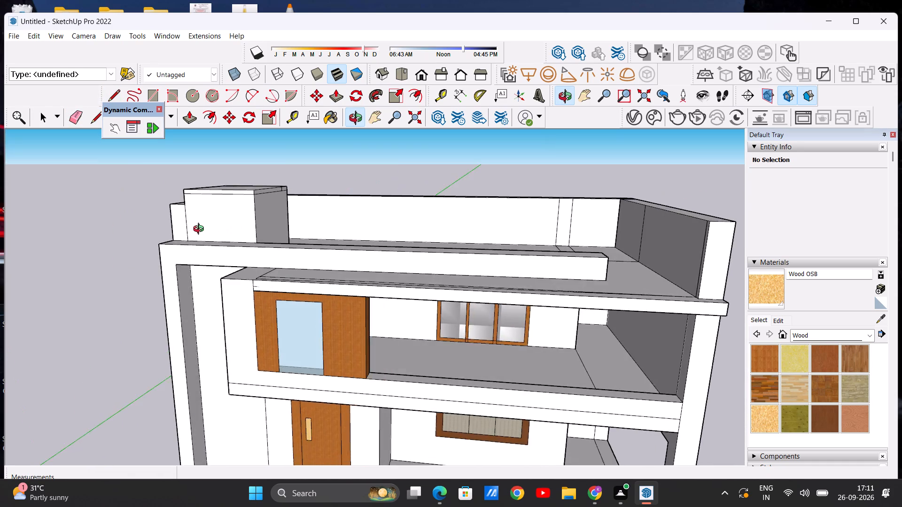
middle_drag(201, 230, 243, 220)
click(185, 117)
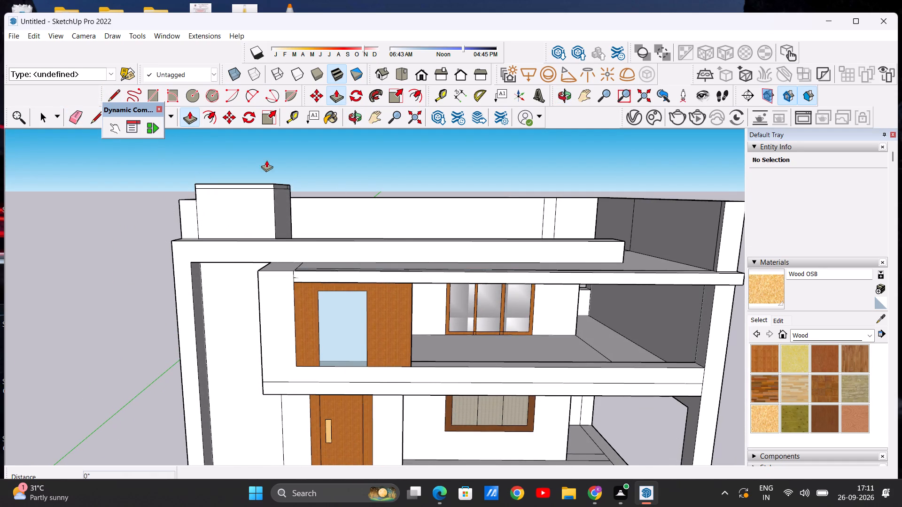
middle_drag(368, 258, 272, 271)
scroll(253, 166, up, 11)
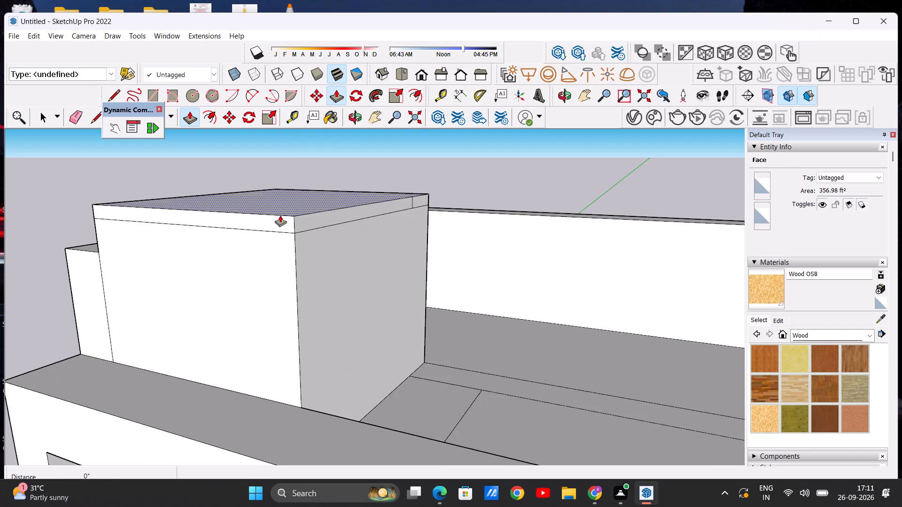
click(281, 219)
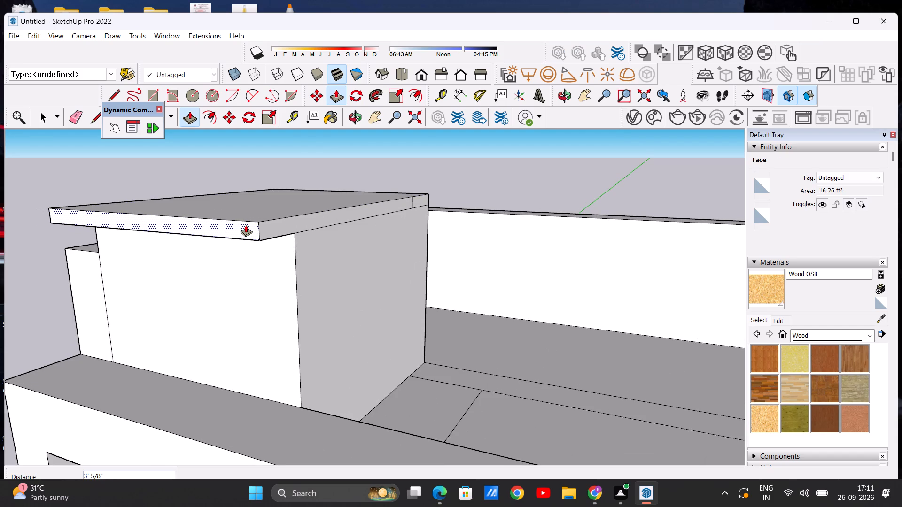
click(246, 225)
click(268, 221)
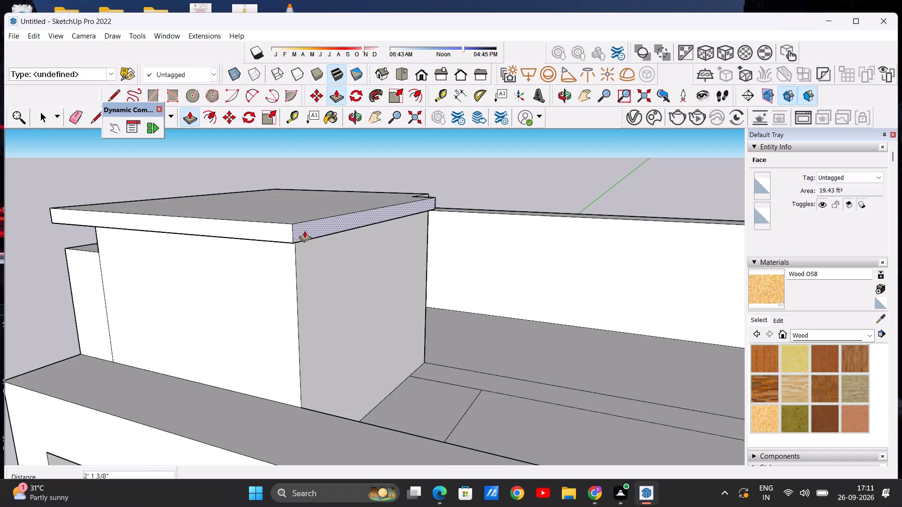
click(328, 236)
key(space)
Examine the corner block's overhanging cap and the whole front elevation from the front, side and above.
scroll(363, 176, down, 3)
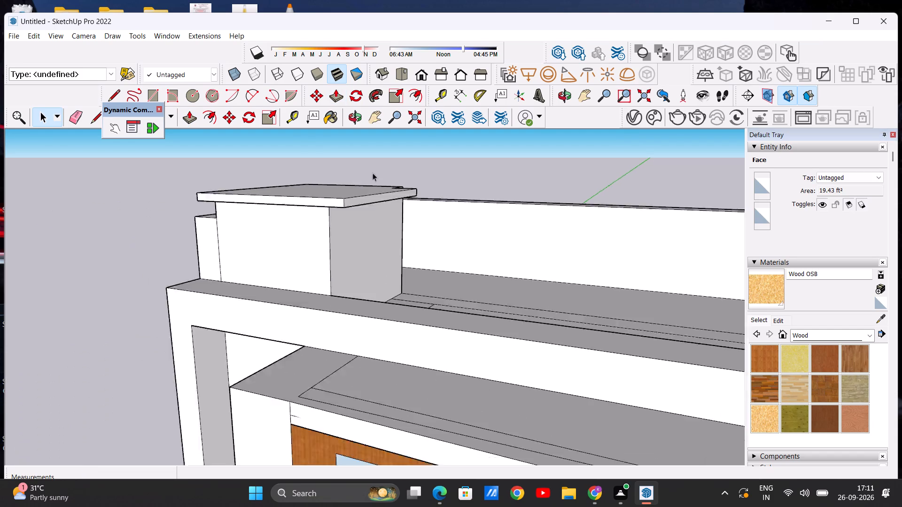
scroll(373, 173, down, 10)
middle_drag(272, 206, 334, 203)
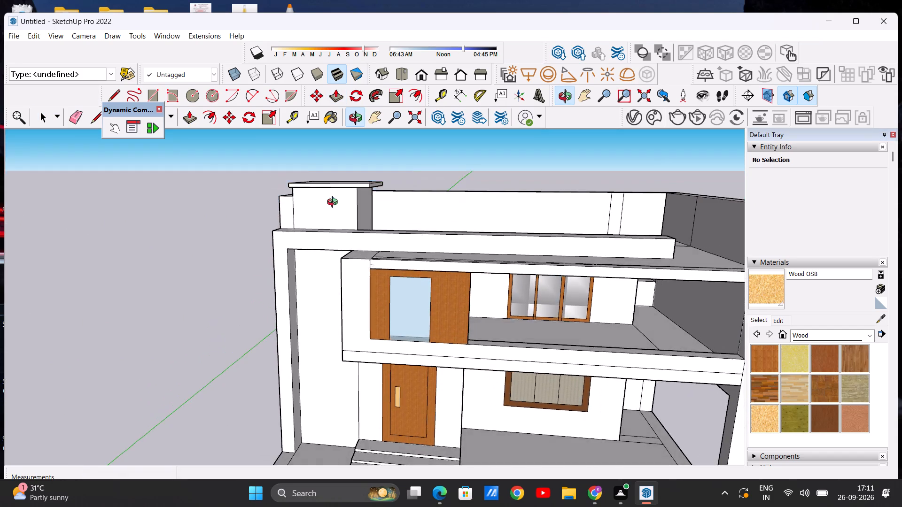
middle_drag(334, 203, 378, 210)
middle_click(351, 204)
scroll(346, 207, down, 10)
scroll(366, 179, up, 4)
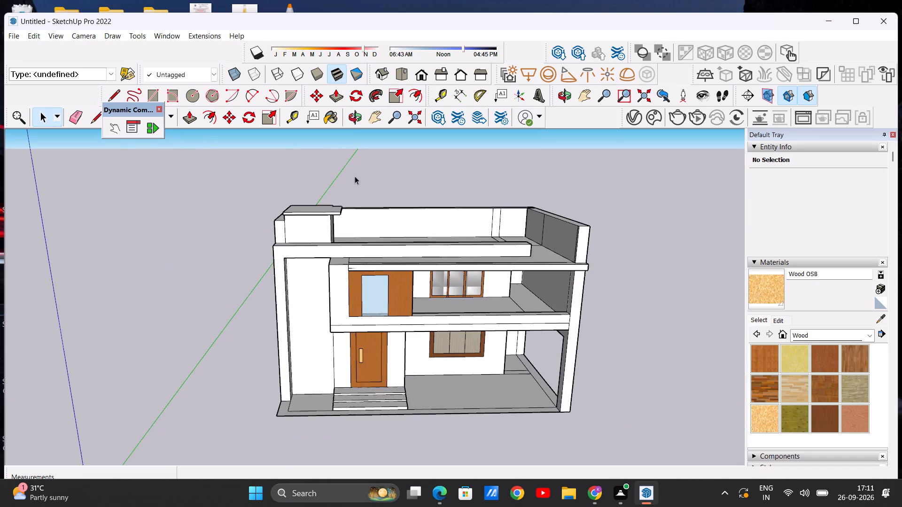
scroll(355, 176, up, 9)
middle_drag(328, 219, 227, 255)
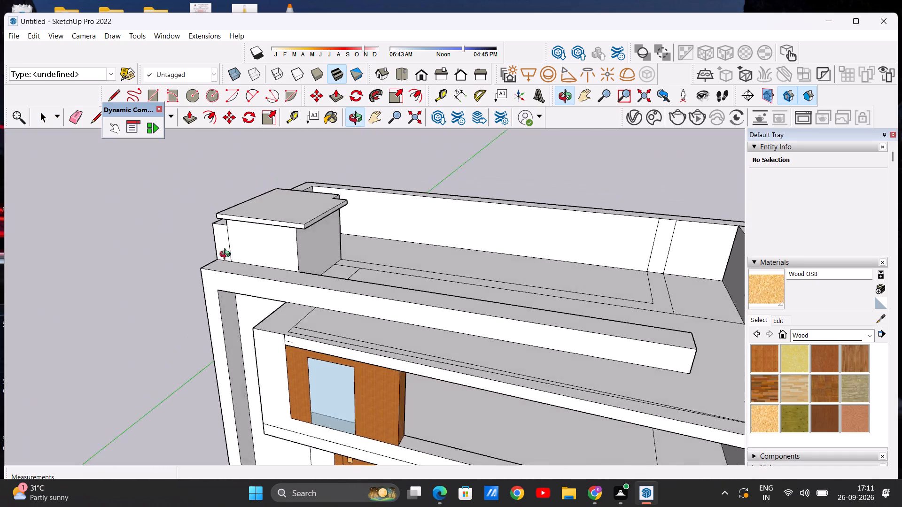
middle_drag(227, 255, 135, 260)
middle_drag(389, 206, 329, 217)
scroll(369, 188, up, 11)
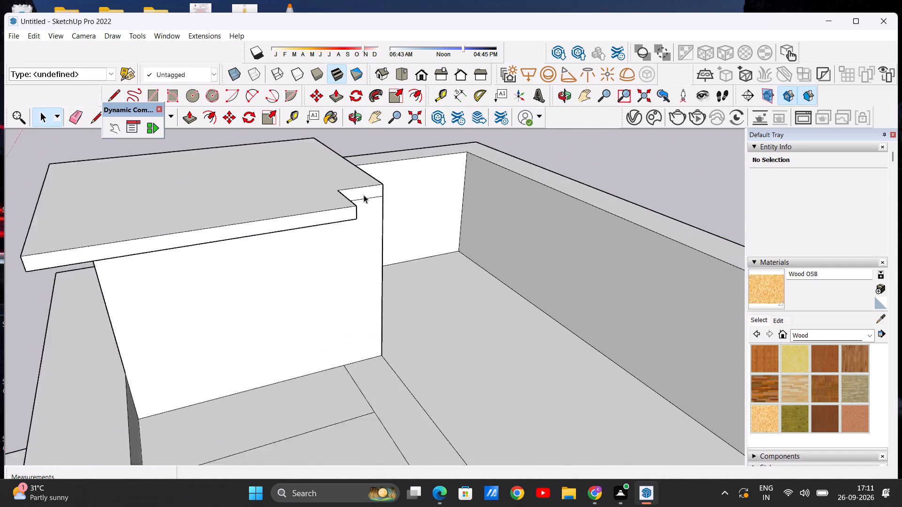
scroll(364, 195, up, 4)
scroll(364, 195, down, 16)
middle_drag(271, 233, 488, 215)
middle_drag(351, 277, 398, 253)
scroll(254, 224, down, 17)
middle_drag(295, 281, 296, 262)
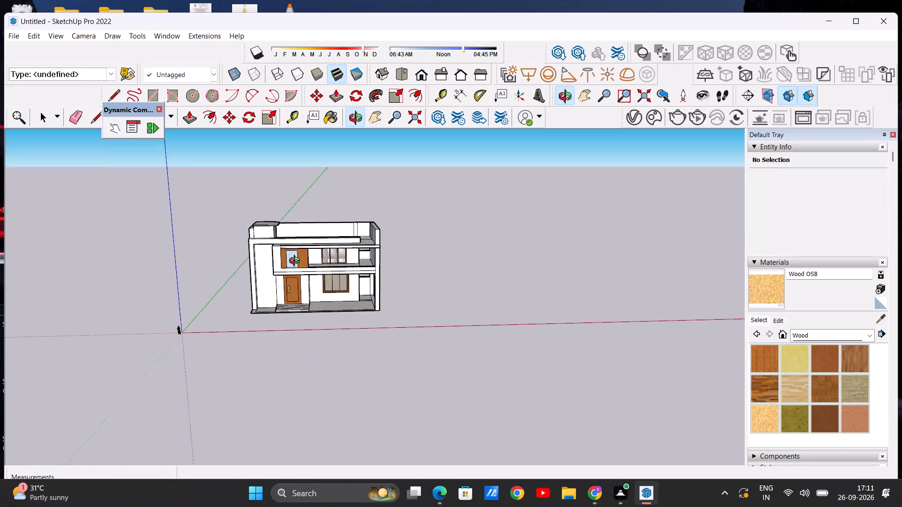
middle_drag(296, 262, 302, 238)
scroll(302, 238, up, 1)
scroll(373, 240, up, 8)
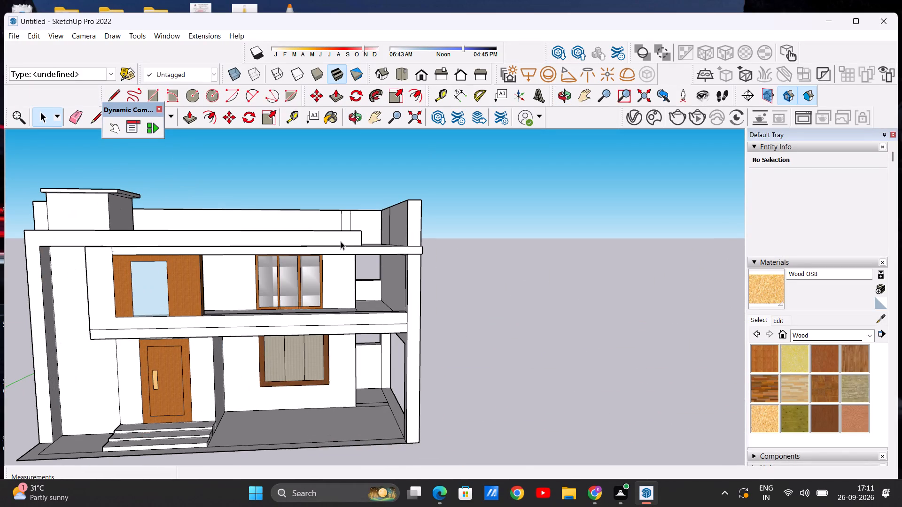
scroll(341, 241, down, 5)
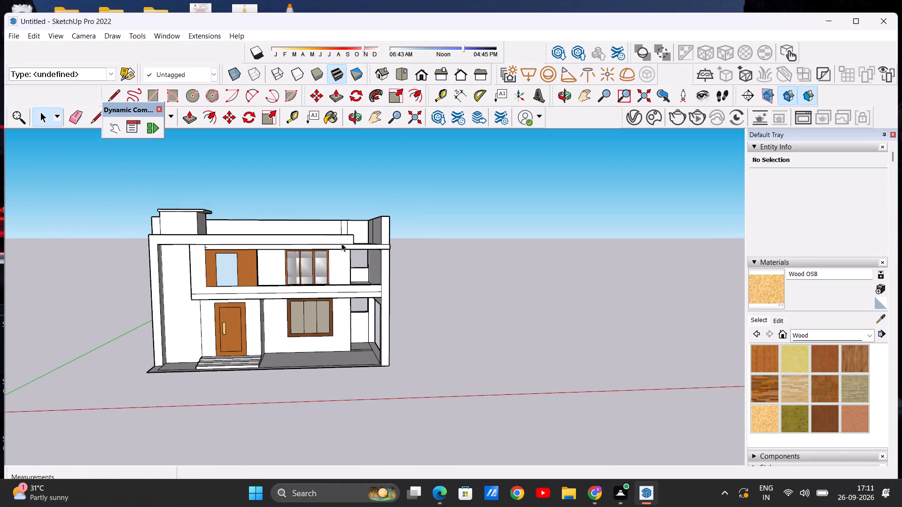
scroll(342, 243, down, 4)
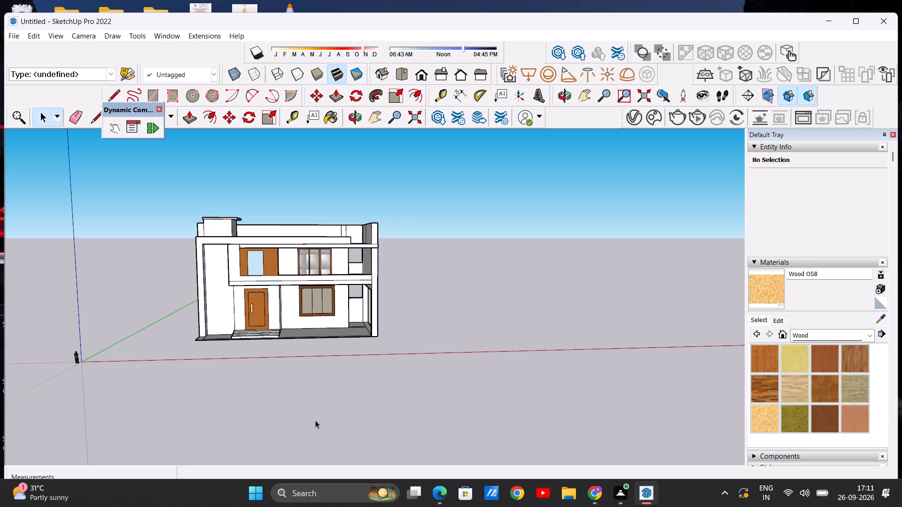
scroll(299, 249, down, 5)
scroll(293, 292, up, 7)
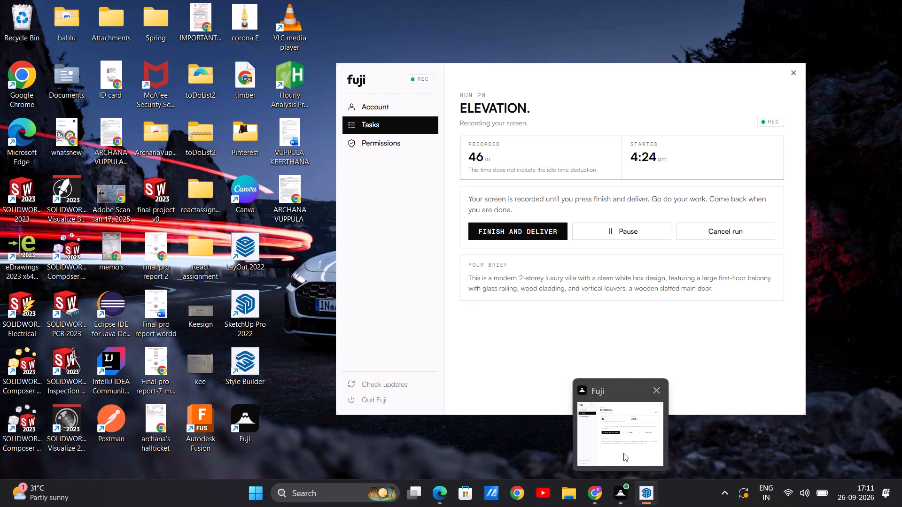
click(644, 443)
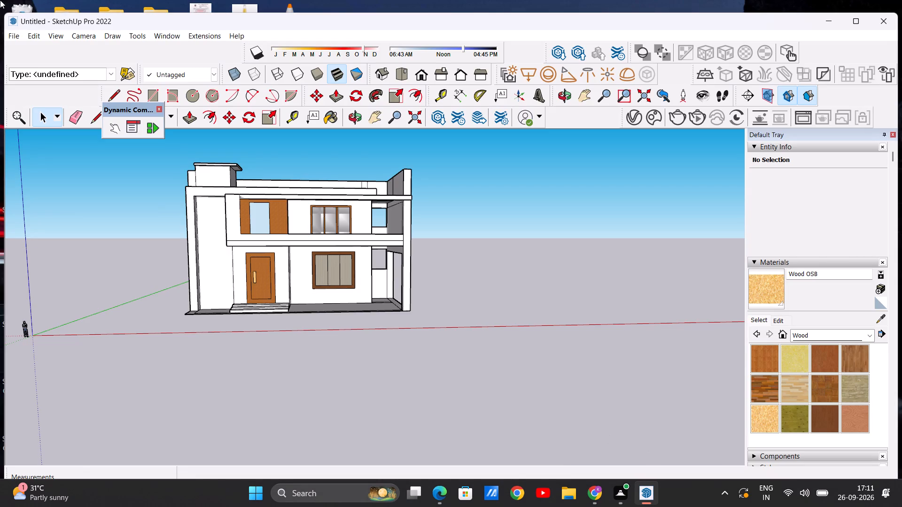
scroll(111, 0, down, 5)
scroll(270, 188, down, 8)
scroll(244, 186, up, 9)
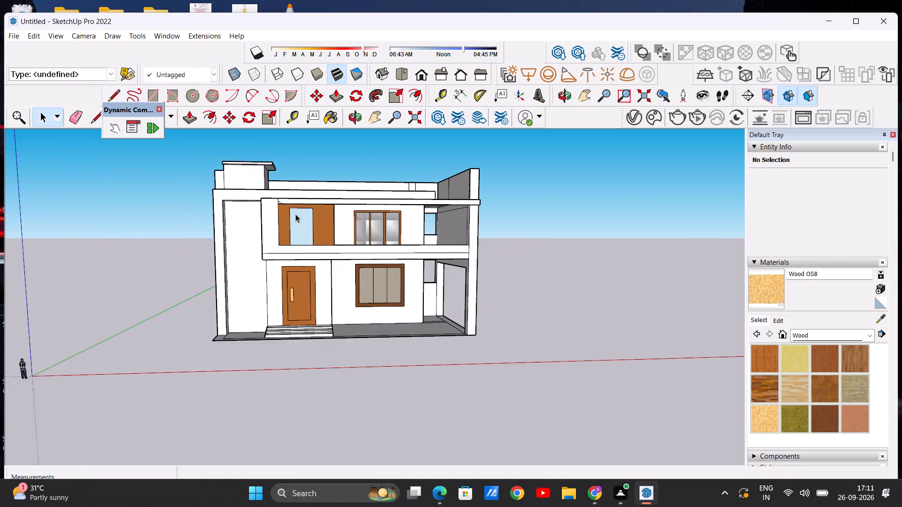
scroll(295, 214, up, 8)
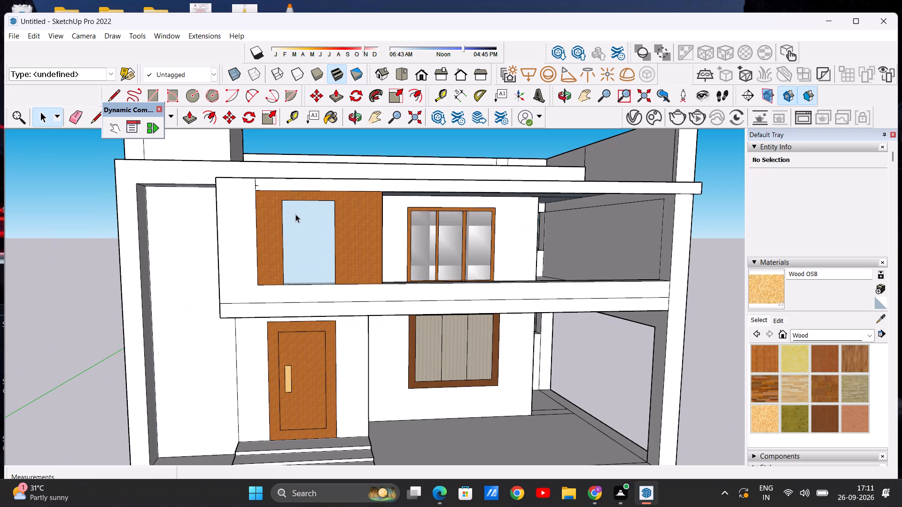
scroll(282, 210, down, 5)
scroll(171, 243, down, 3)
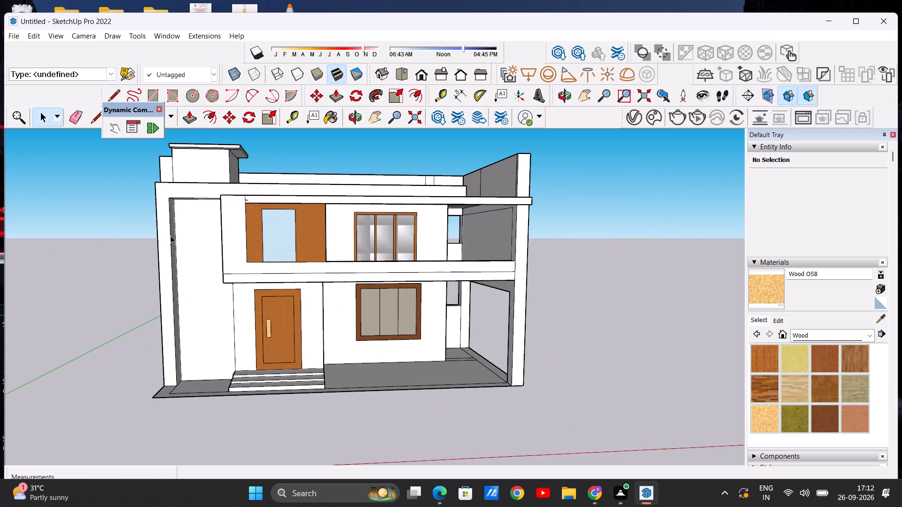
Draw a narrow vertical rectangle about 1' 4" wide and 57' 4" tall on the recessed wall beside the entrance, near the outer pillar.
scroll(163, 241, up, 4)
middle_drag(208, 262, 218, 296)
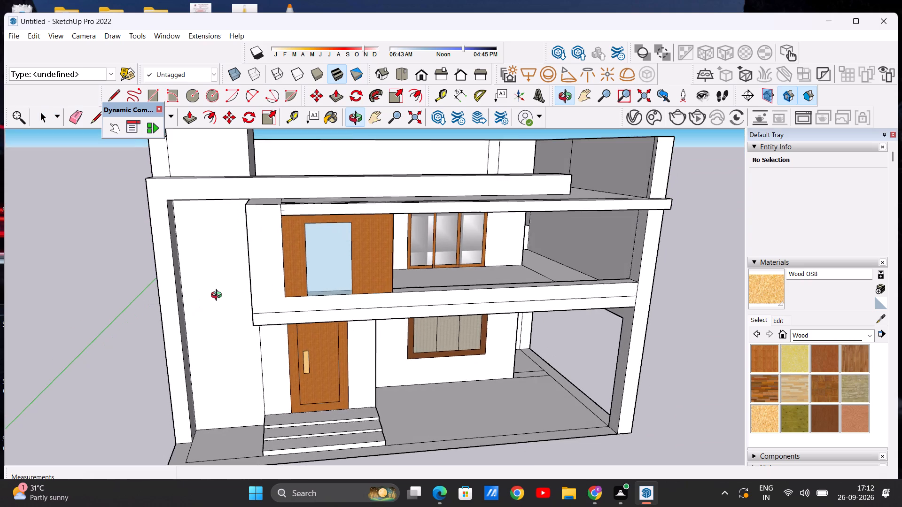
middle_drag(218, 296, 218, 296)
scroll(205, 259, down, 3)
middle_drag(211, 290, 214, 227)
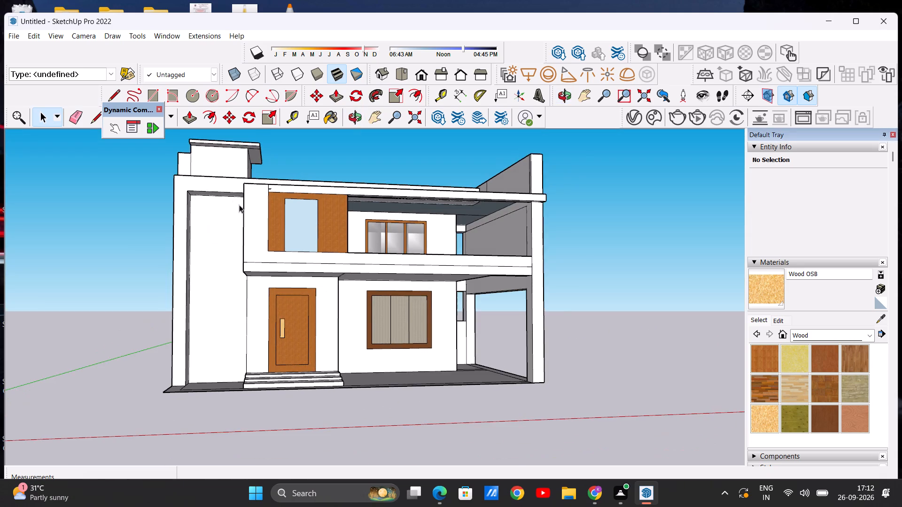
scroll(229, 218, up, 1)
middle_drag(227, 219, 212, 219)
scroll(231, 207, up, 6)
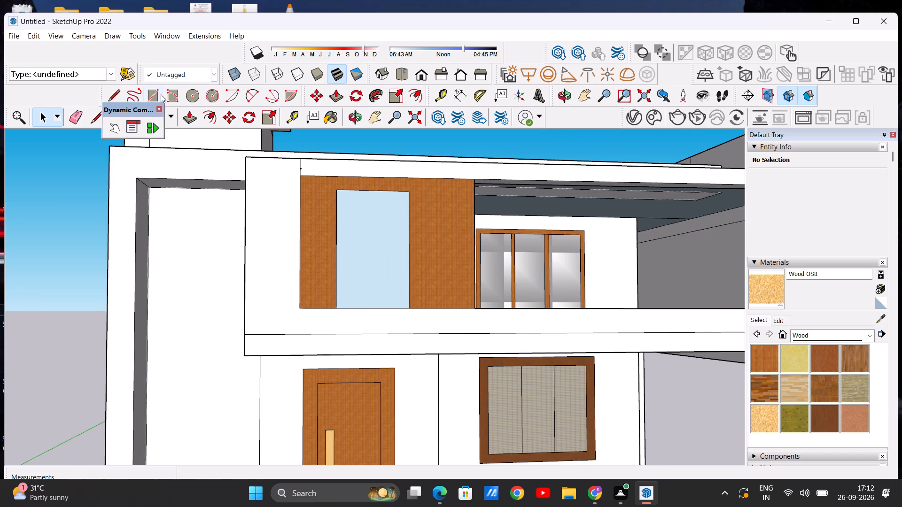
click(113, 94)
scroll(218, 263, down, 5)
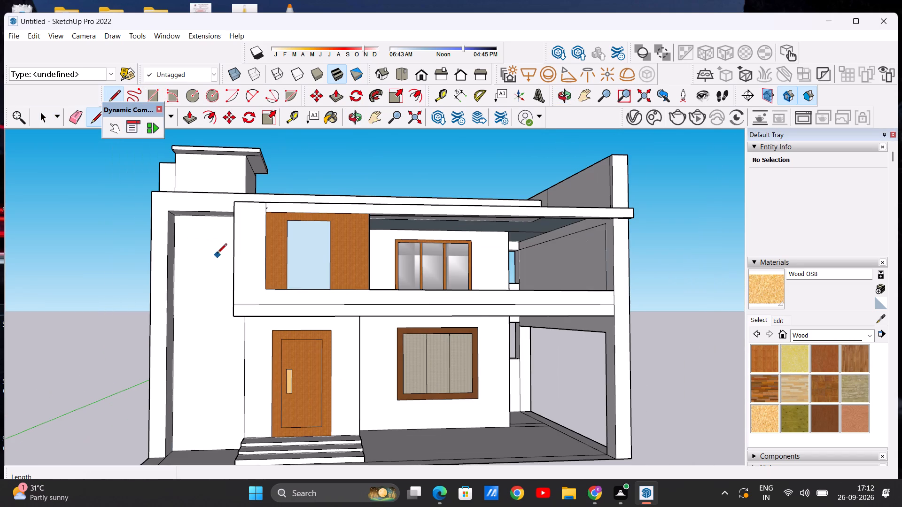
click(156, 92)
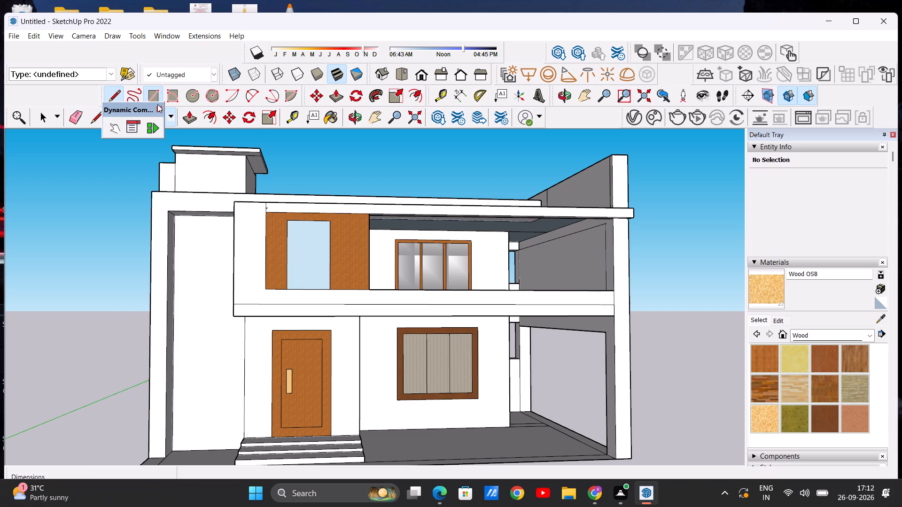
scroll(180, 232, up, 15)
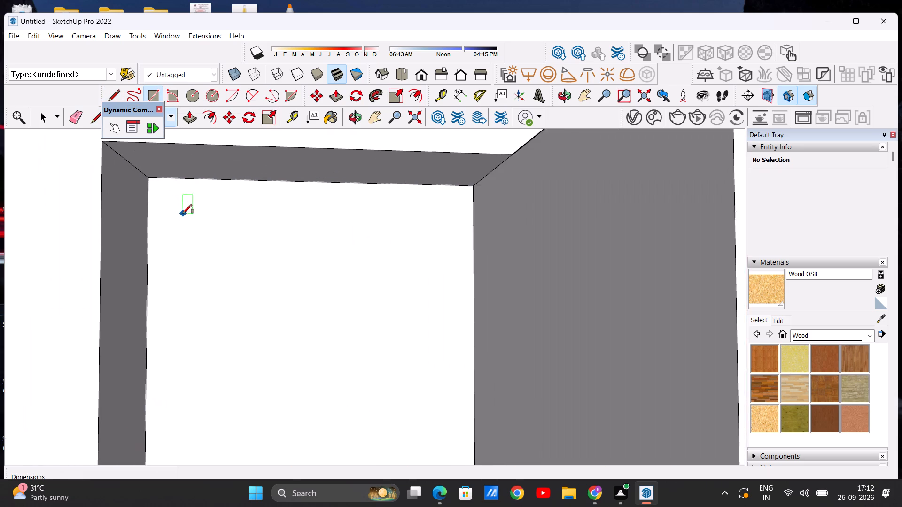
scroll(183, 214, up, 2)
click(155, 176)
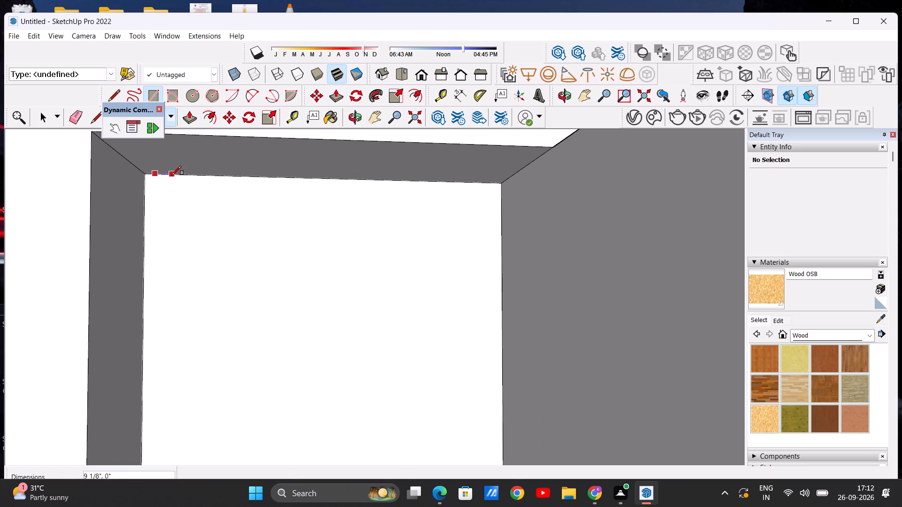
click(181, 176)
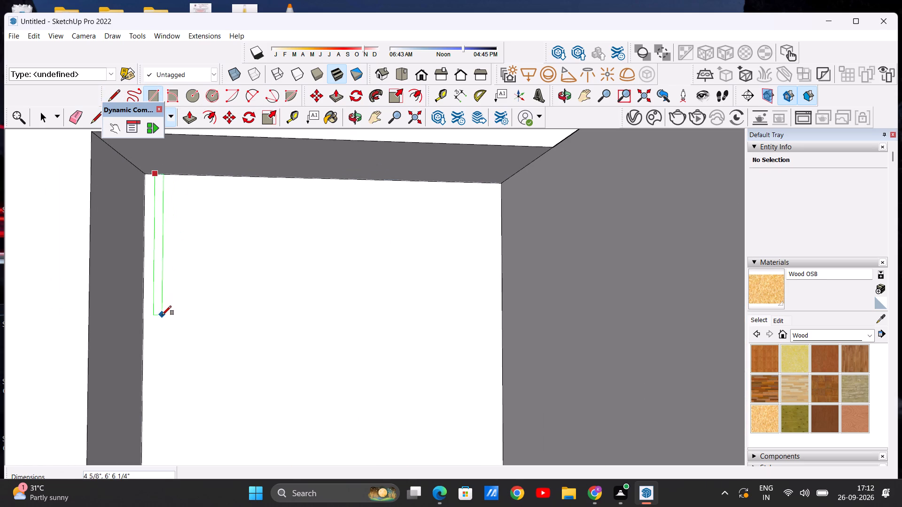
scroll(188, 280, down, 18)
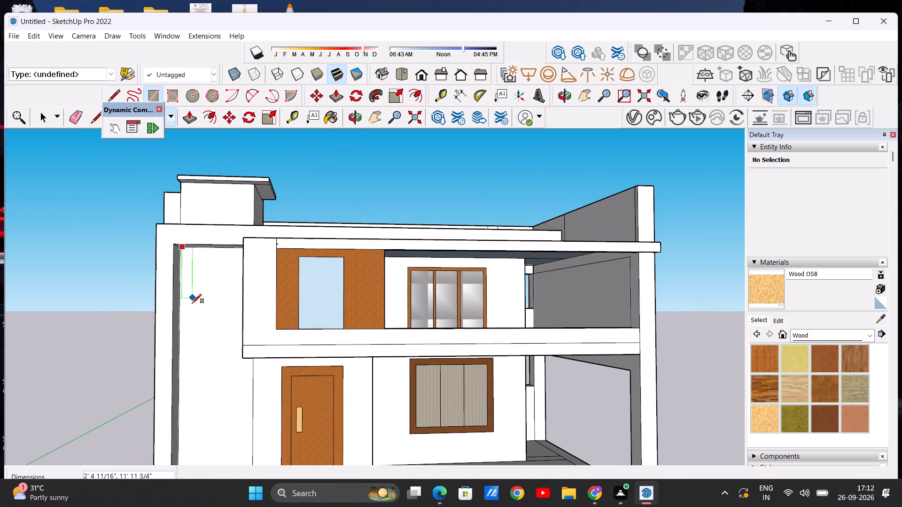
scroll(196, 361, down, 10)
scroll(192, 412, up, 7)
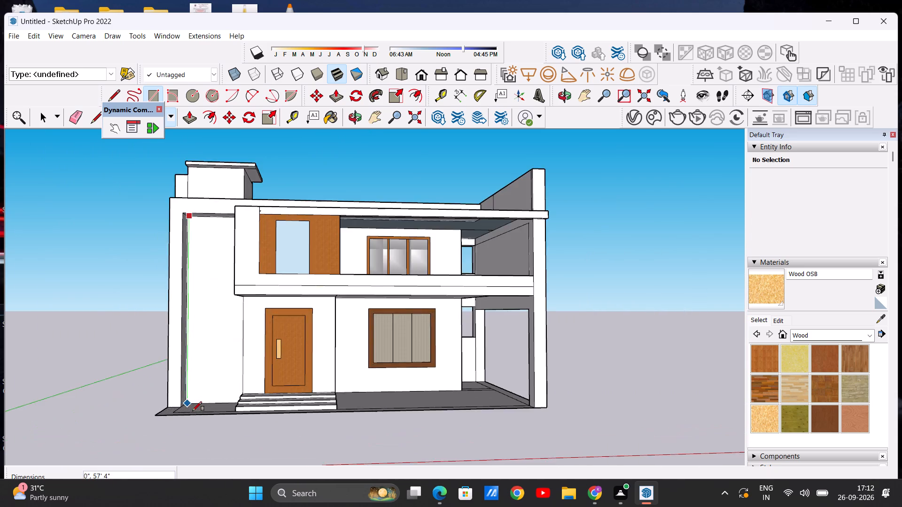
scroll(194, 405, up, 15)
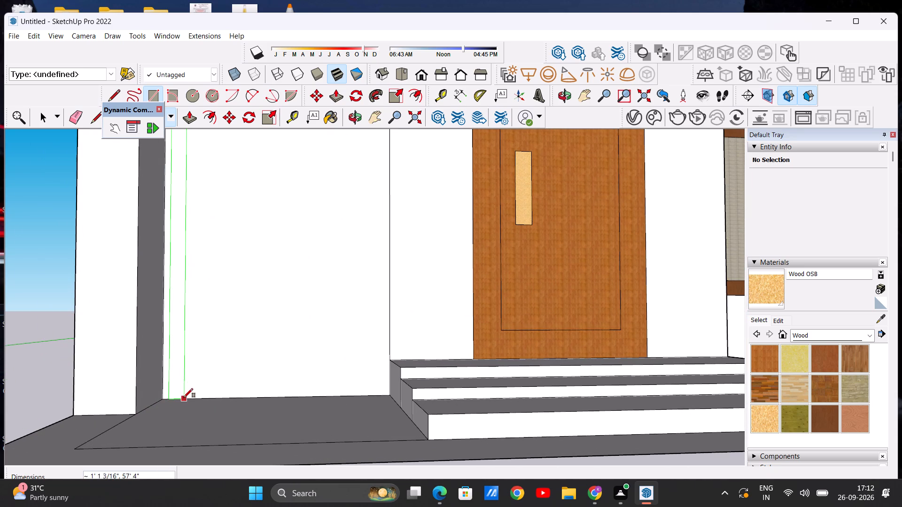
click(188, 395)
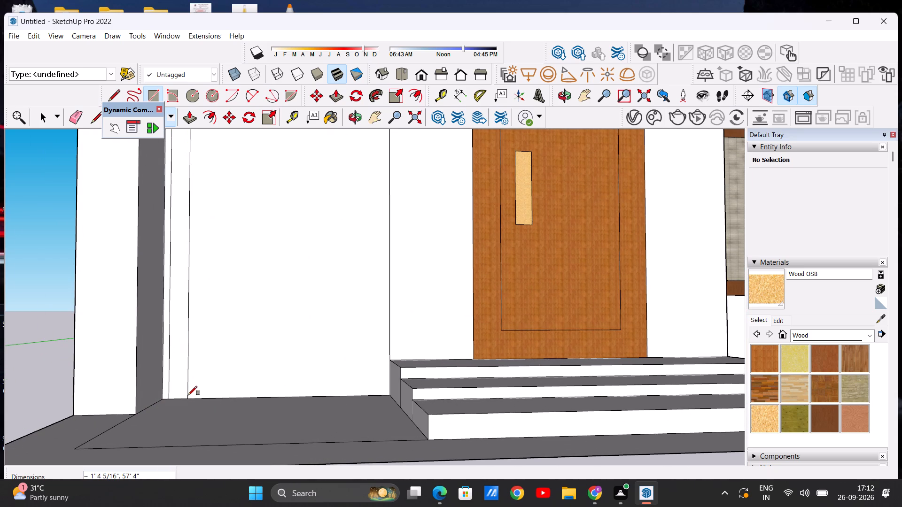
key(space)
Copy the full-height strip with its edges about 15' 2" across the recessed wall to the corner beside the entrance steps.
scroll(143, 318, down, 7)
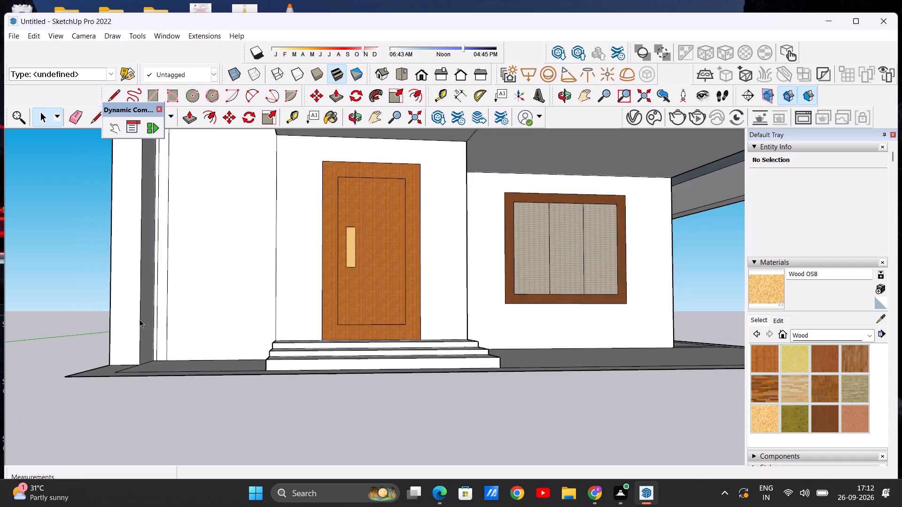
scroll(140, 319, down, 15)
scroll(159, 247, up, 15)
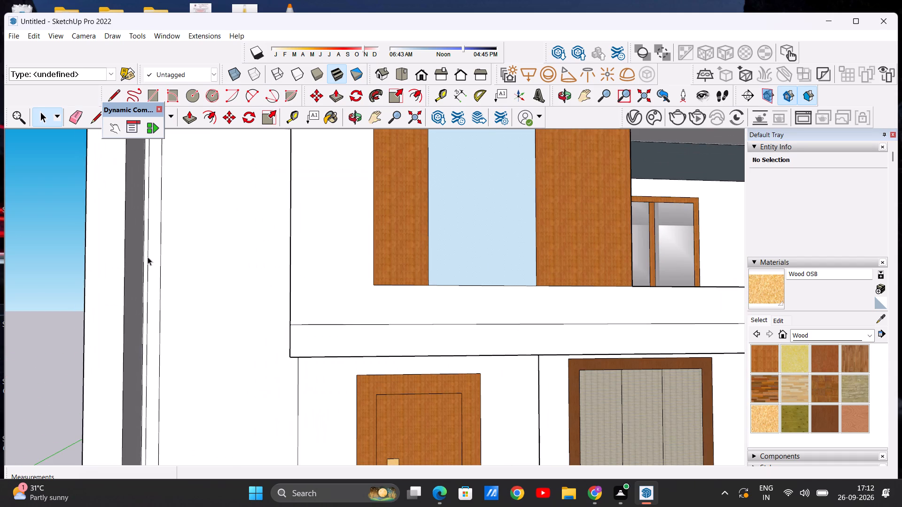
double_click(148, 260)
click(150, 268)
double_click(153, 269)
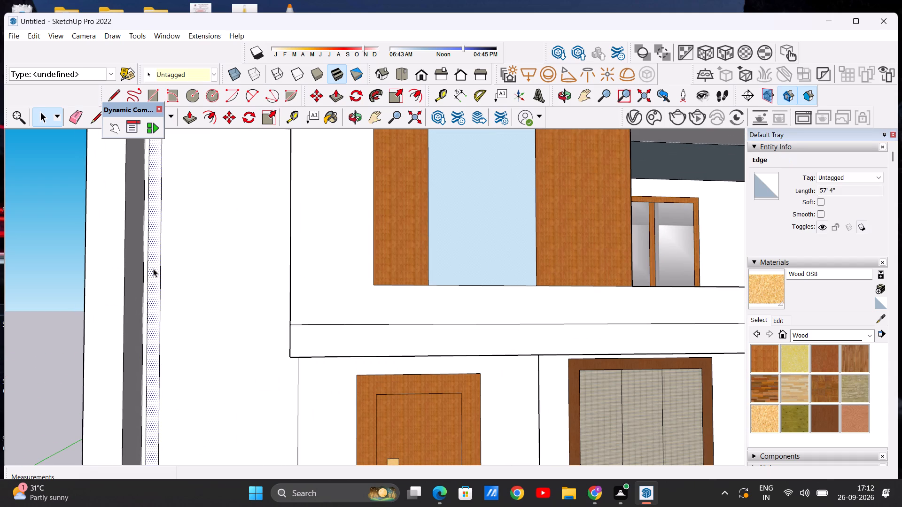
scroll(150, 274, down, 12)
scroll(174, 227, up, 4)
scroll(163, 231, down, 6)
scroll(149, 349, up, 9)
scroll(138, 410, up, 6)
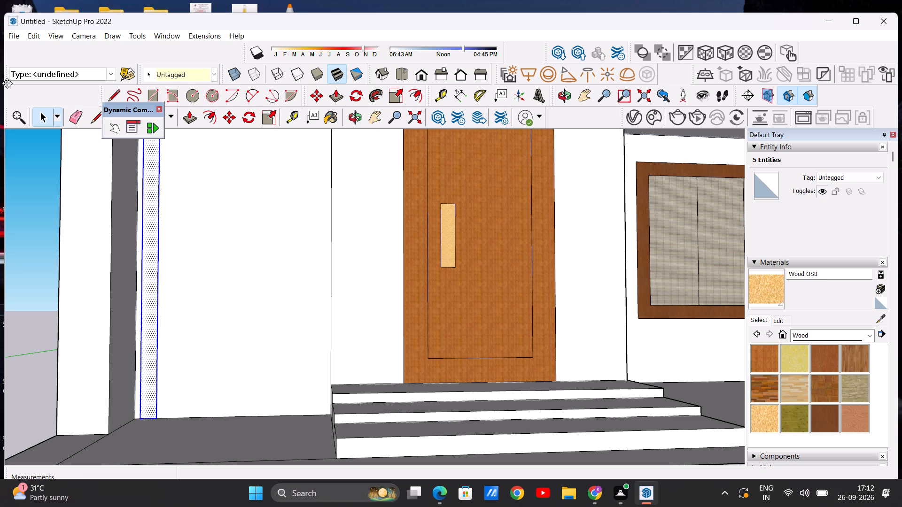
click(230, 120)
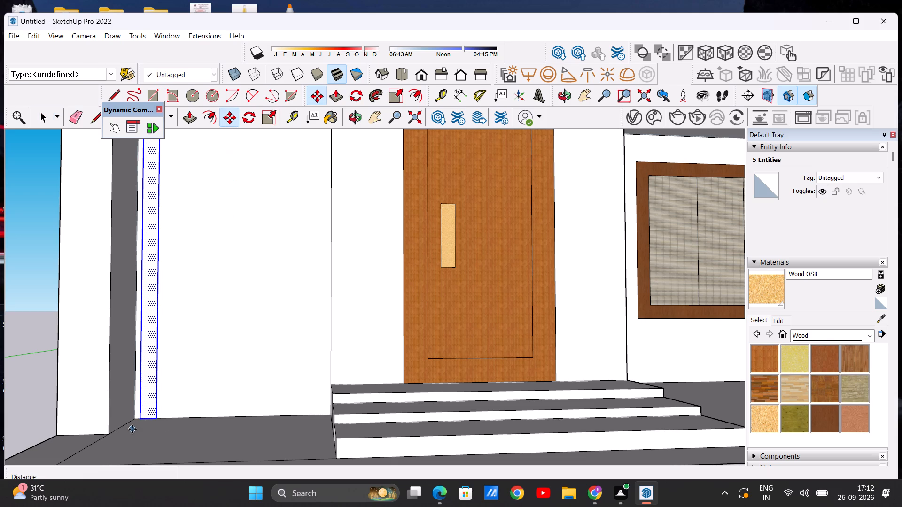
click(157, 418)
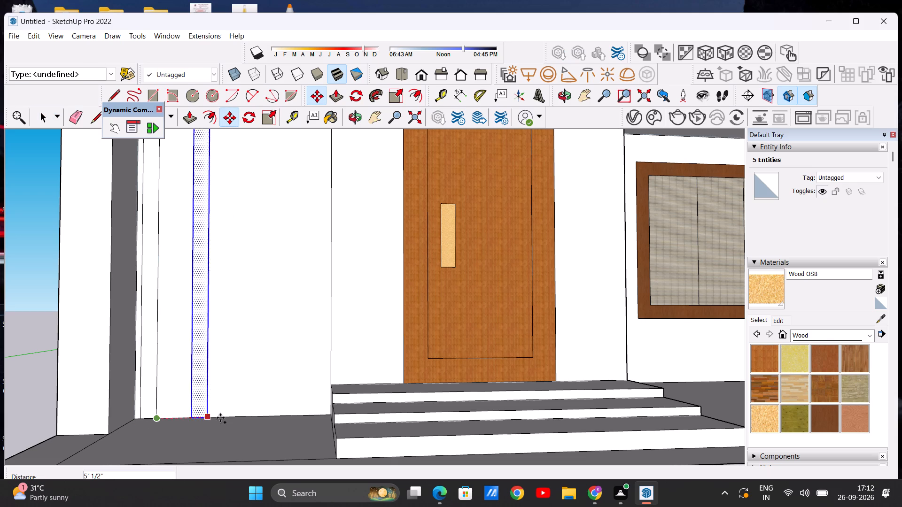
click(330, 415)
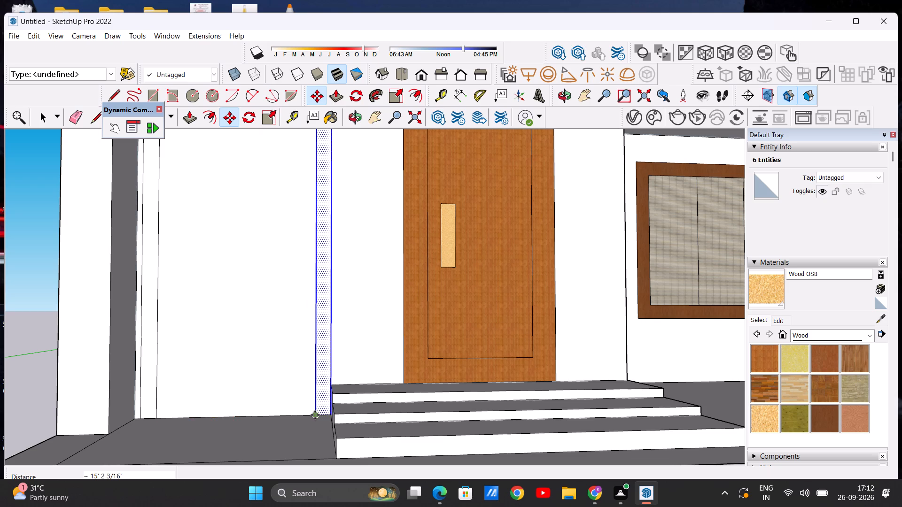
Copy the strip inward alternately, about 13' 3" toward the outer pillar, 11' 3" toward the steps and 9' 3" toward the pillar.
click(315, 415)
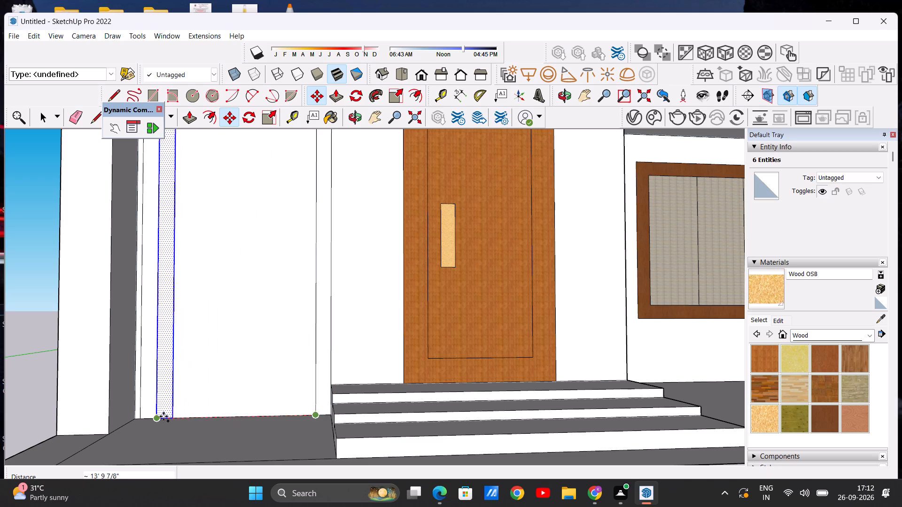
click(163, 416)
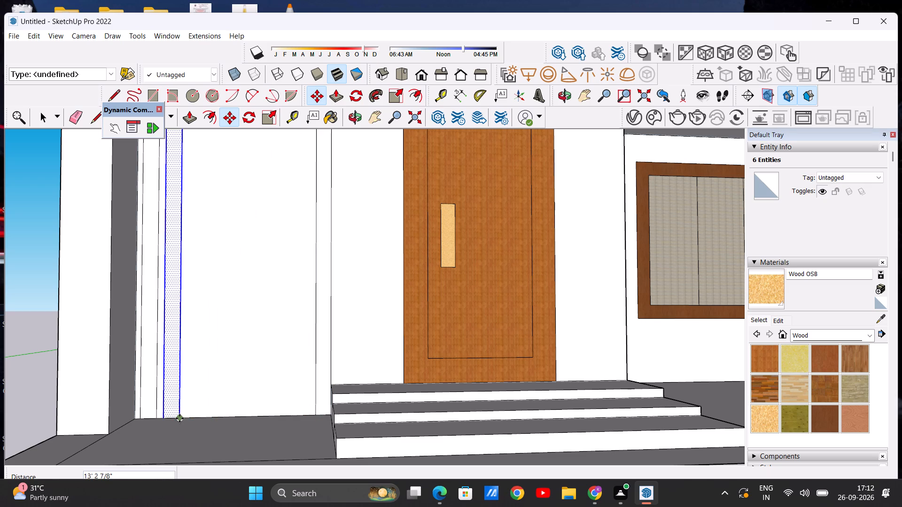
click(179, 418)
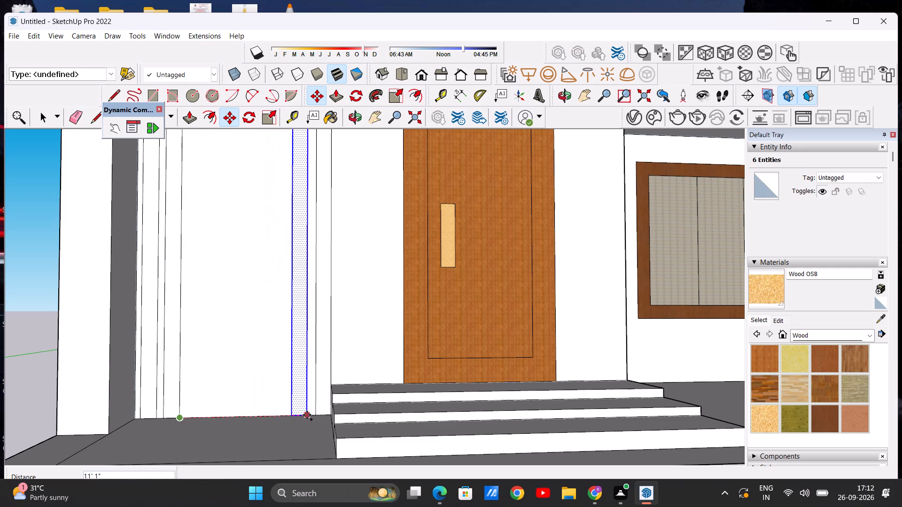
click(309, 413)
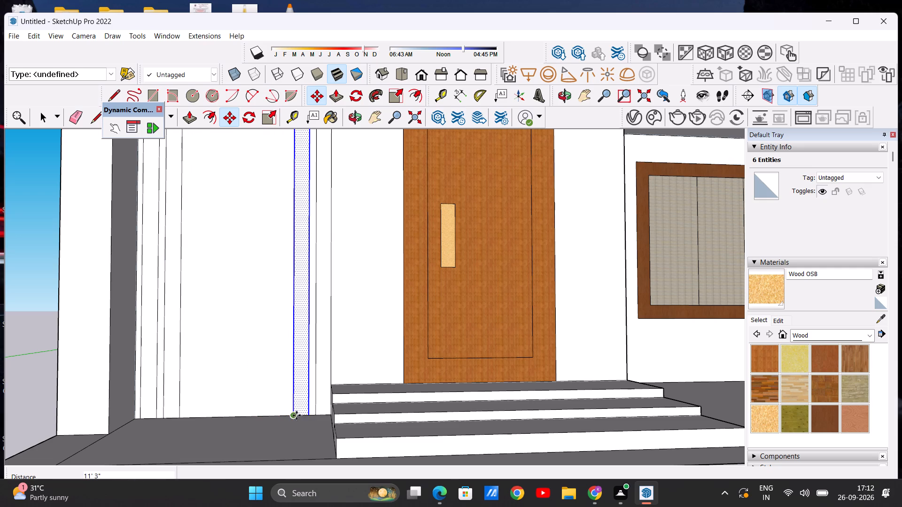
click(296, 415)
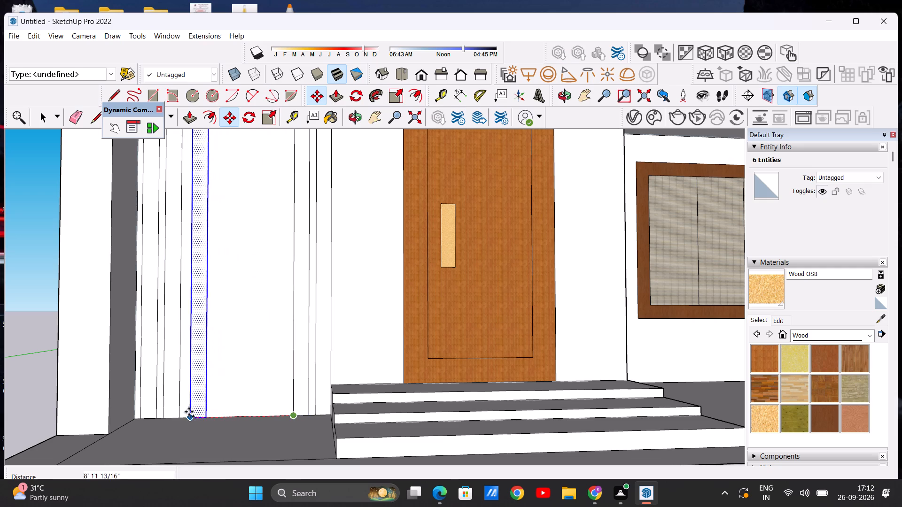
click(187, 413)
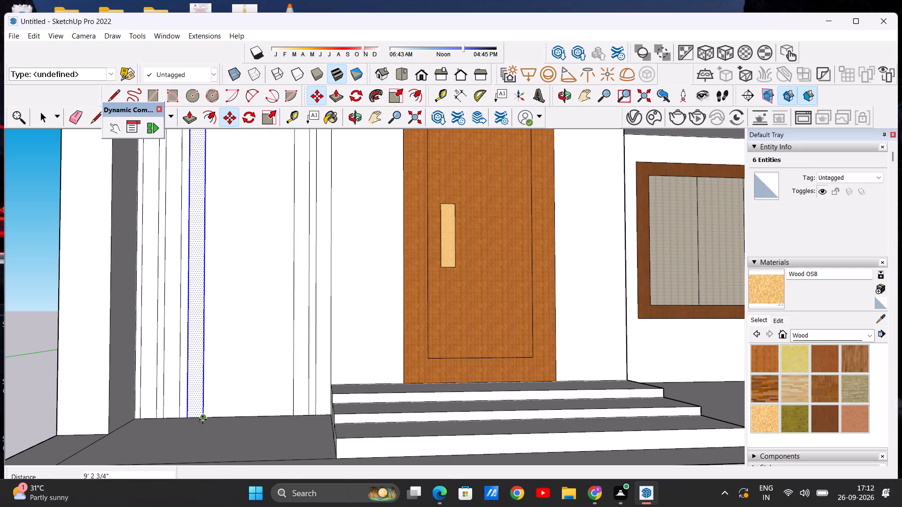
Fill the remaining middle gap with strip copies about 7' 2" toward the steps, 5' toward the pillar and 2' 7" toward the steps.
click(202, 418)
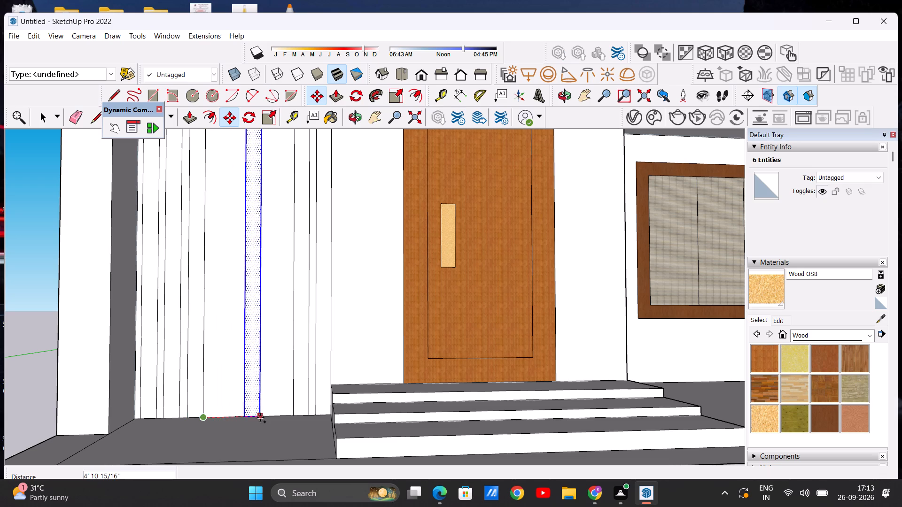
click(286, 412)
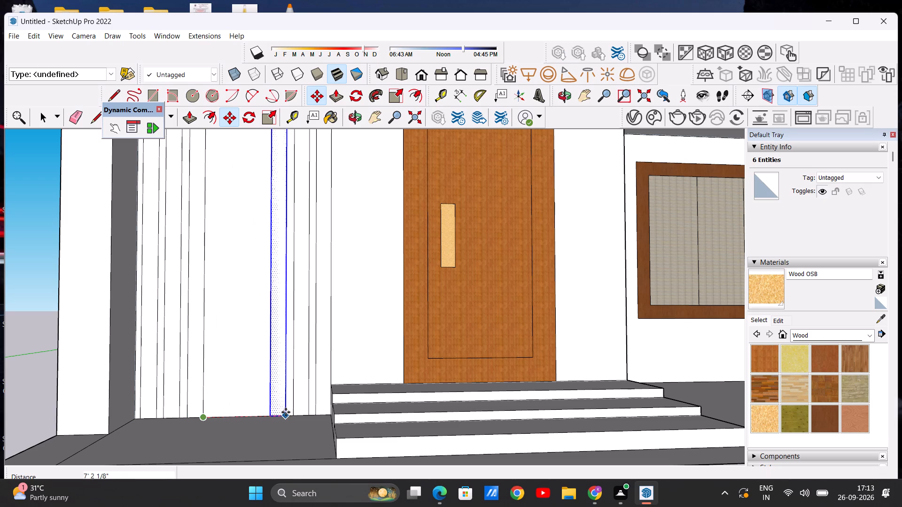
click(267, 418)
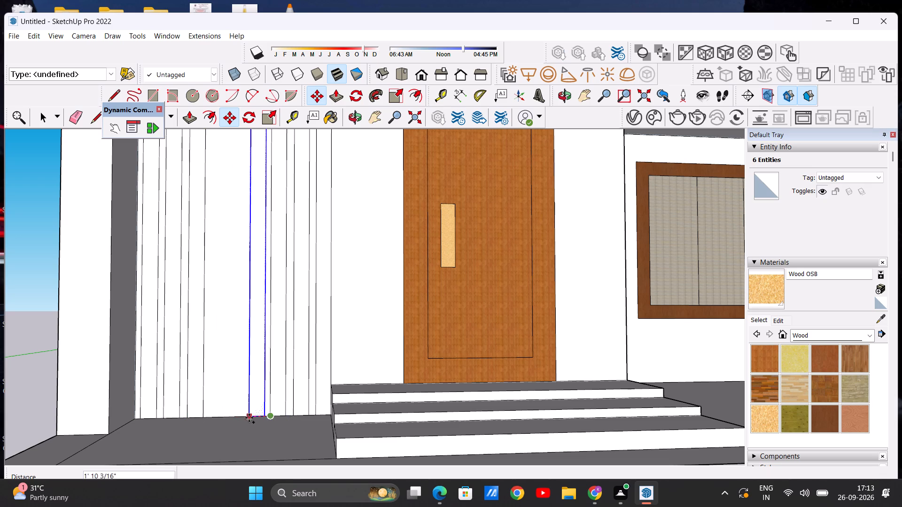
click(213, 412)
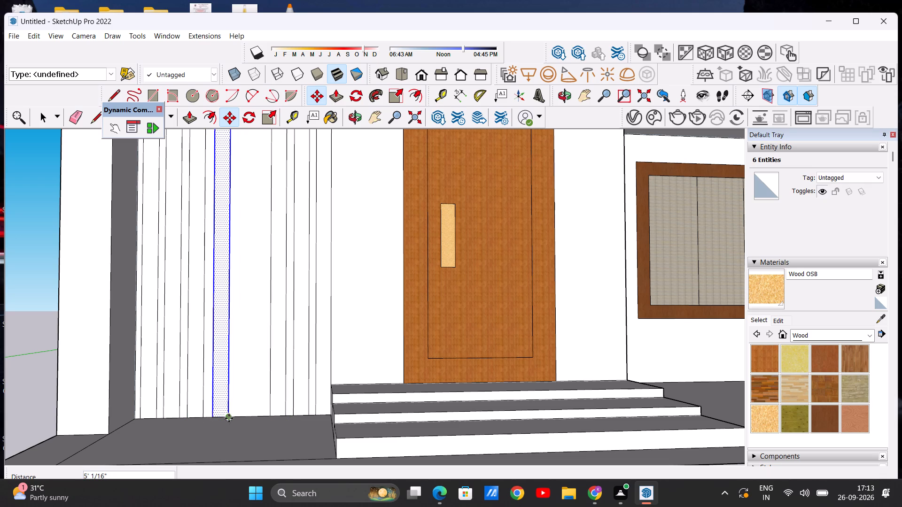
click(229, 418)
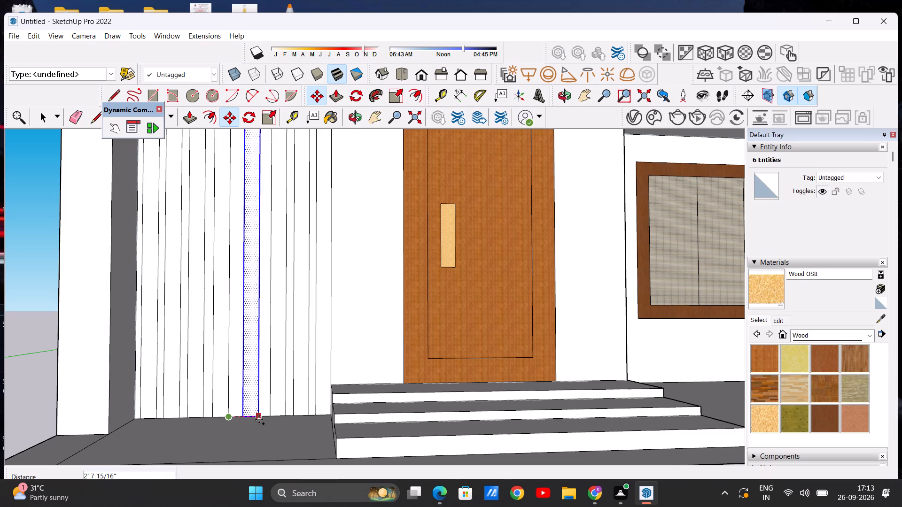
click(258, 418)
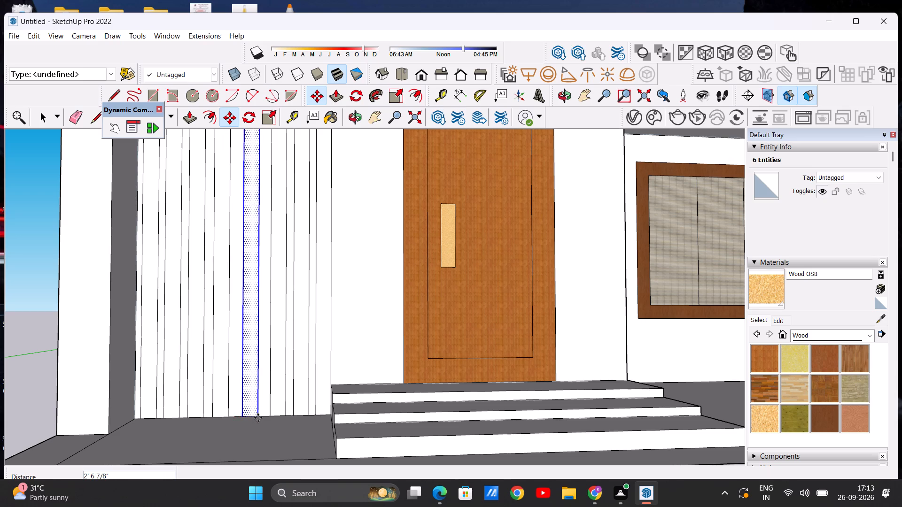
key(space)
scroll(56, 304, down, 20)
scroll(56, 304, down, 2)
click(89, 368)
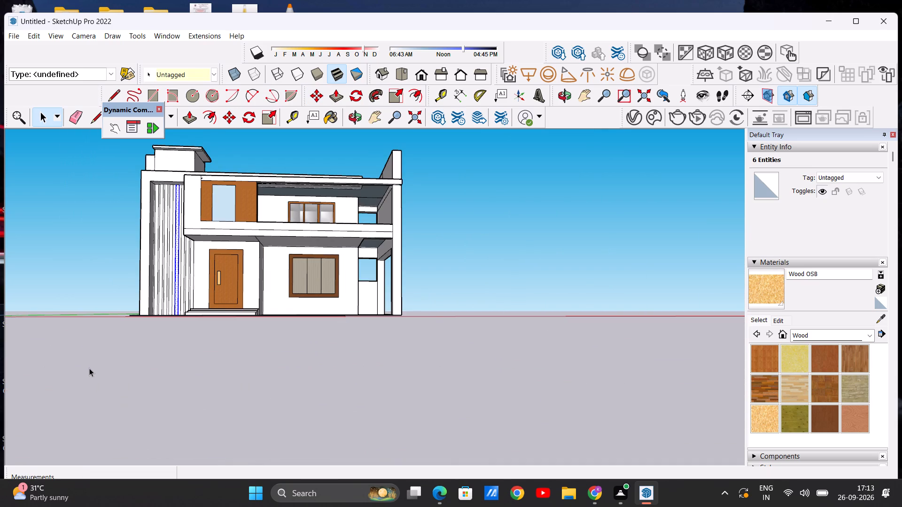
Examine the vertical strip pattern on the recessed wall from the front and at an angle.
scroll(150, 252, up, 7)
scroll(206, 241, up, 5)
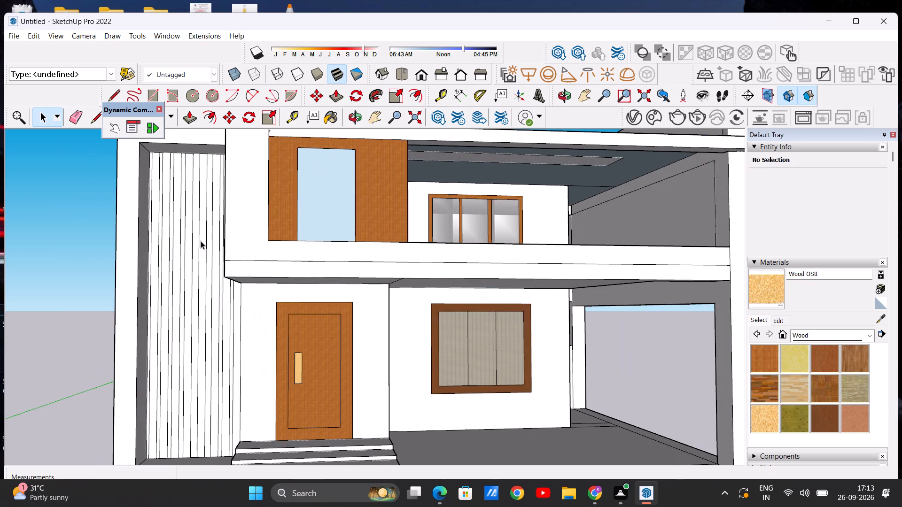
middle_drag(201, 241, 232, 268)
scroll(130, 274, down, 5)
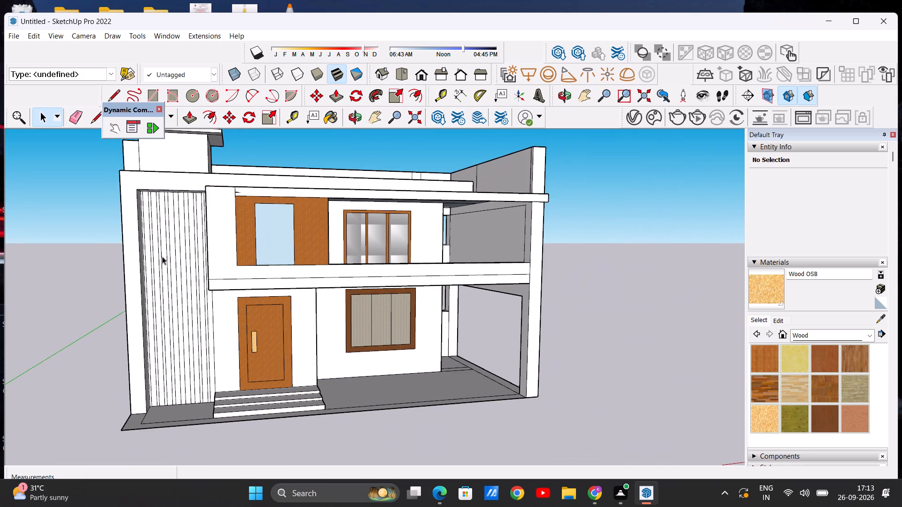
middle_drag(179, 256, 187, 259)
scroll(156, 244, up, 8)
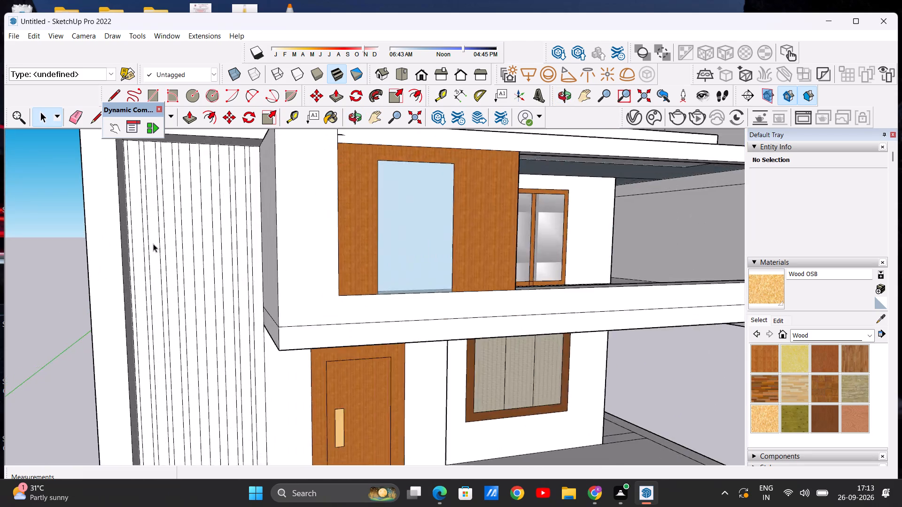
Push/Pull the strip beside the outer pillar outward about 1' 9 9/16", plus a further 4' 11/16".
scroll(153, 244, up, 4)
click(188, 114)
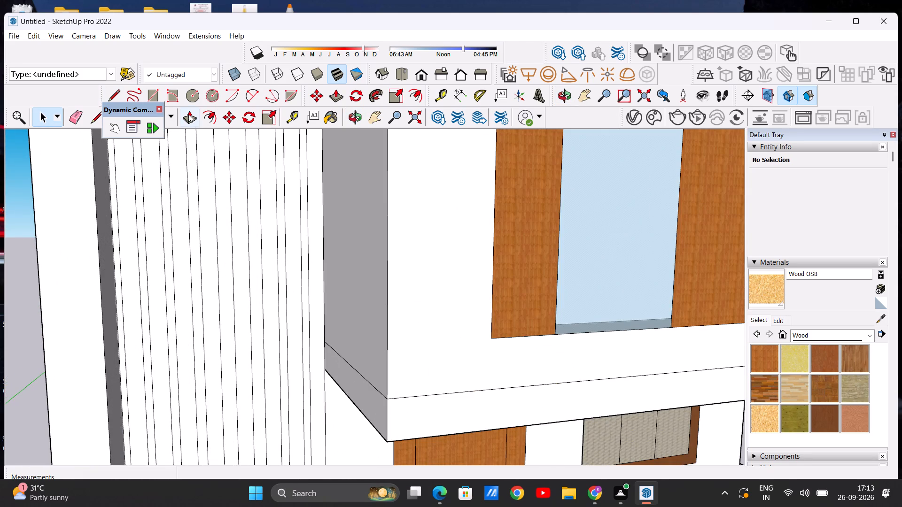
click(126, 207)
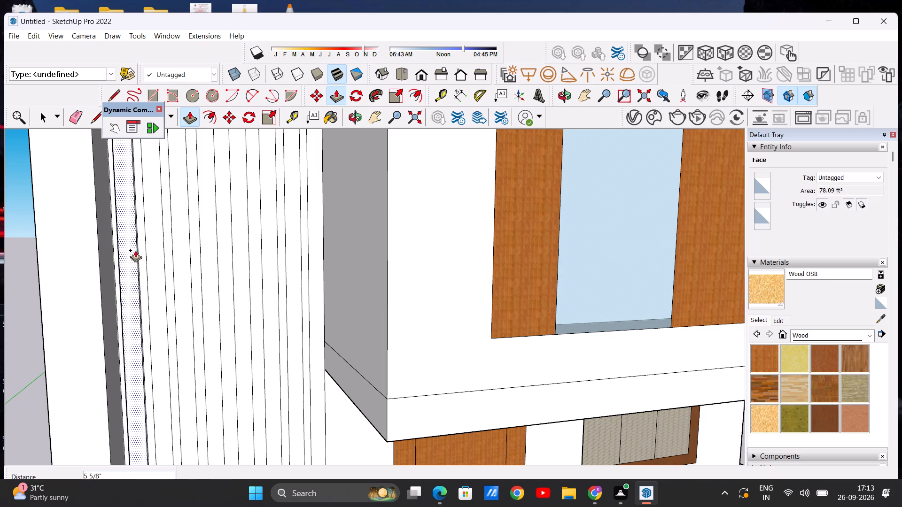
middle_drag(135, 250, 41, 258)
scroll(81, 247, up, 5)
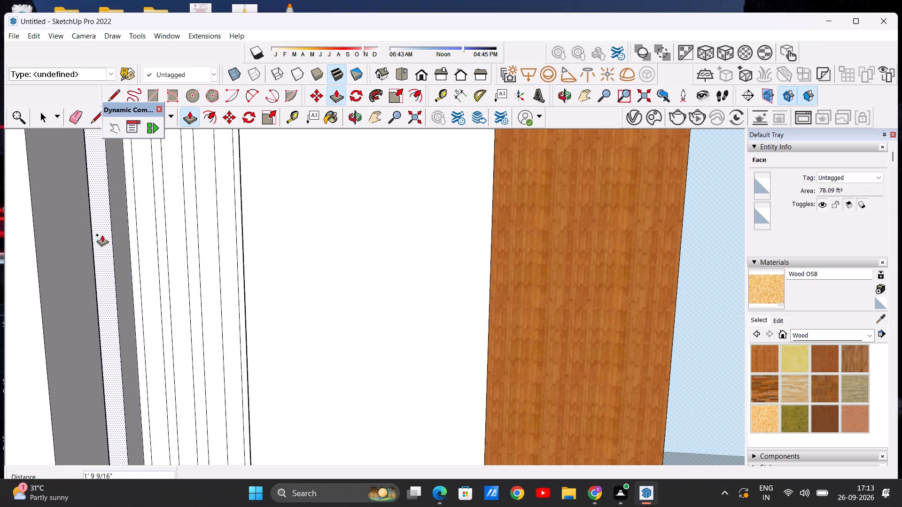
click(102, 235)
scroll(105, 280, down, 15)
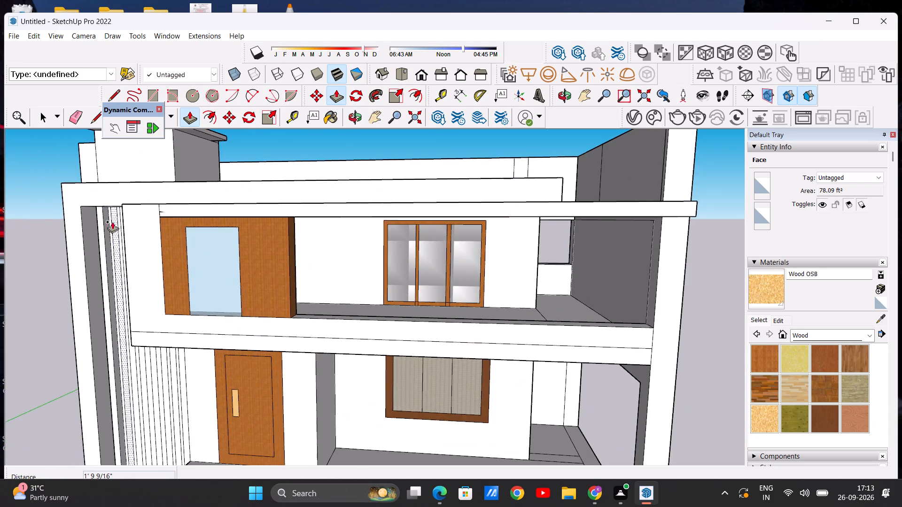
scroll(110, 220, up, 19)
click(87, 195)
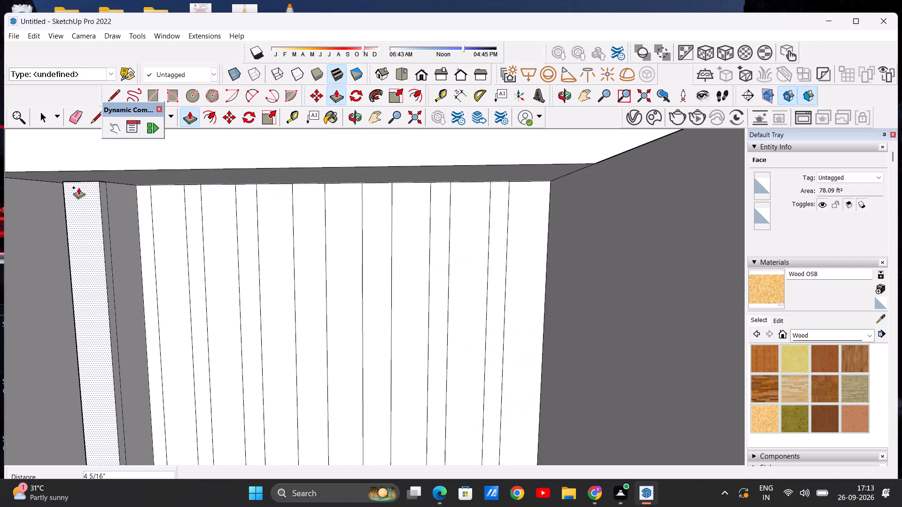
click(48, 167)
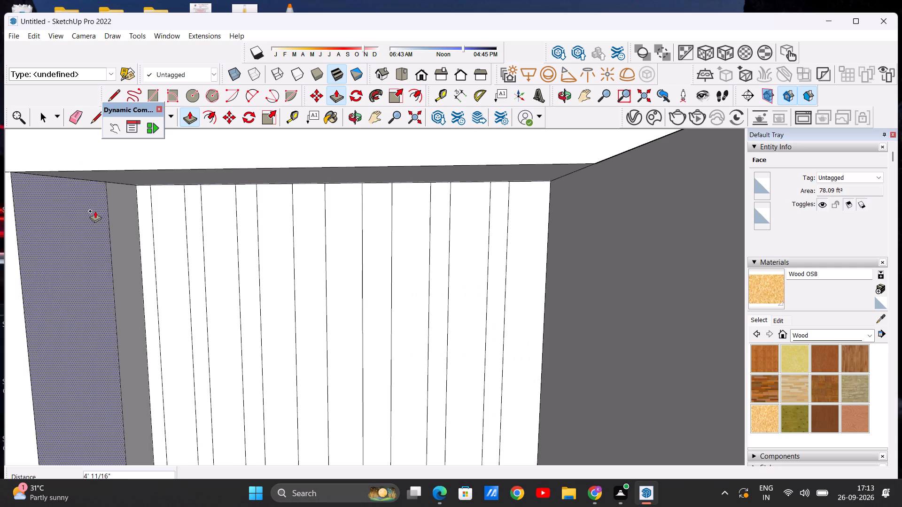
Push the front face of the raised strip beside the outer pillar back inward about 1' 8 15/16".
scroll(97, 213, down, 17)
scroll(76, 269, up, 5)
middle_drag(76, 271, 177, 263)
scroll(163, 271, down, 11)
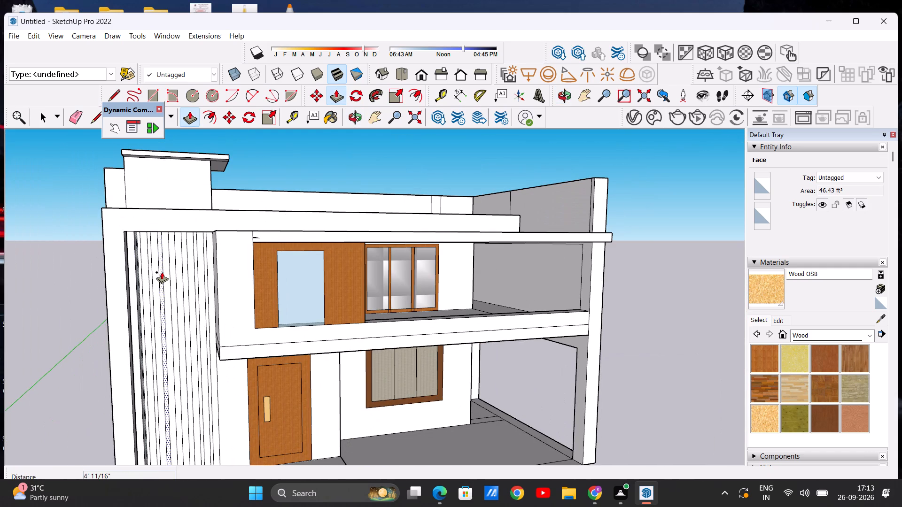
scroll(151, 252, down, 5)
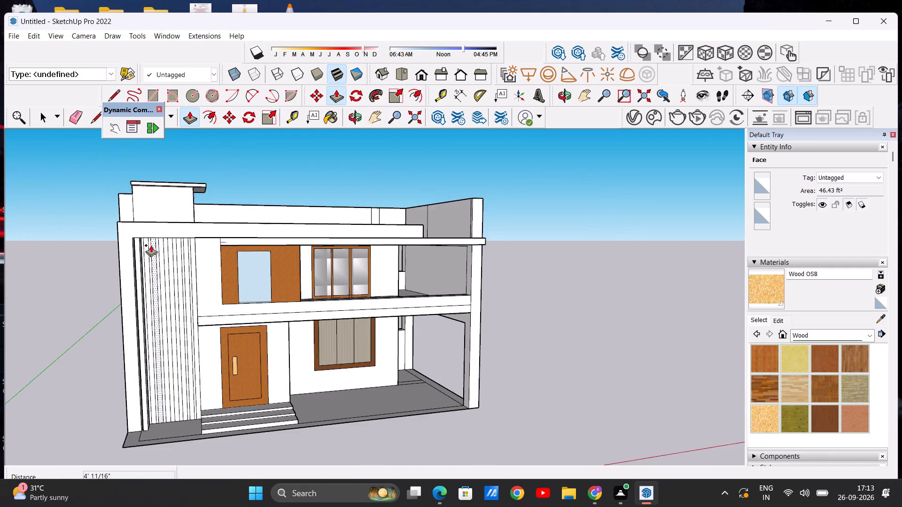
middle_drag(152, 249, 86, 268)
scroll(132, 260, up, 16)
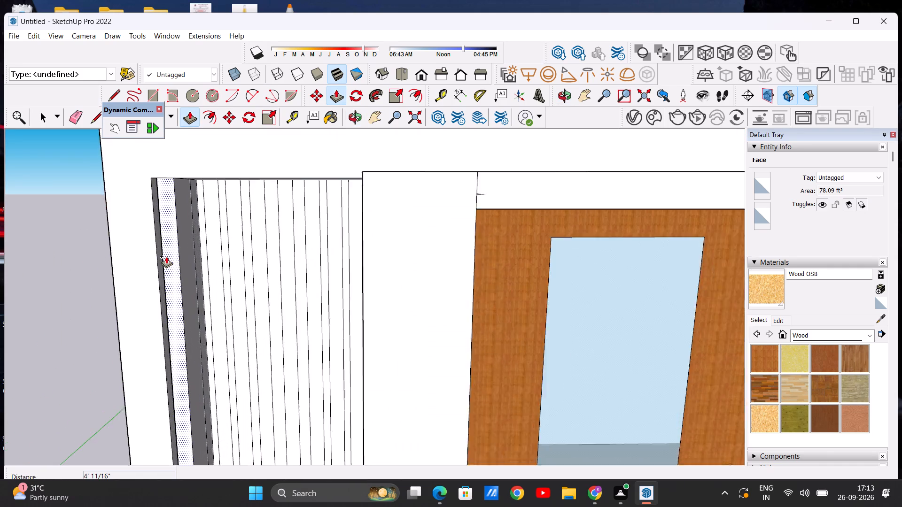
scroll(166, 256, up, 2)
key(space)
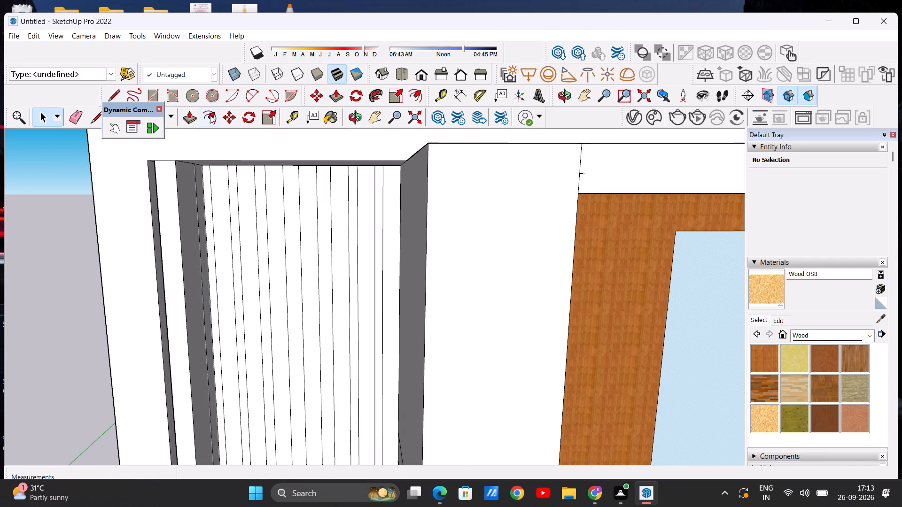
click(187, 117)
click(169, 219)
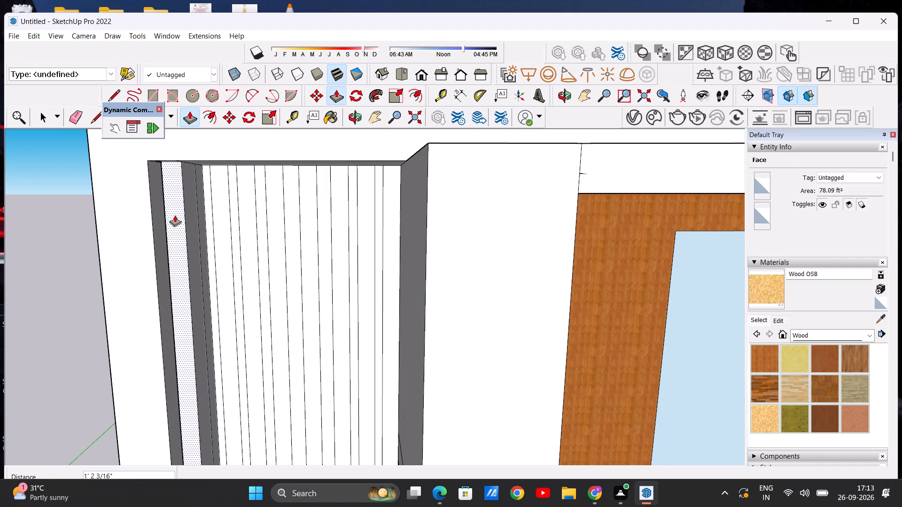
click(177, 211)
Pull the second and third strips from the outer pillar out 4' 1 5/16", flush with the first raised strip.
middle_drag(235, 231, 201, 242)
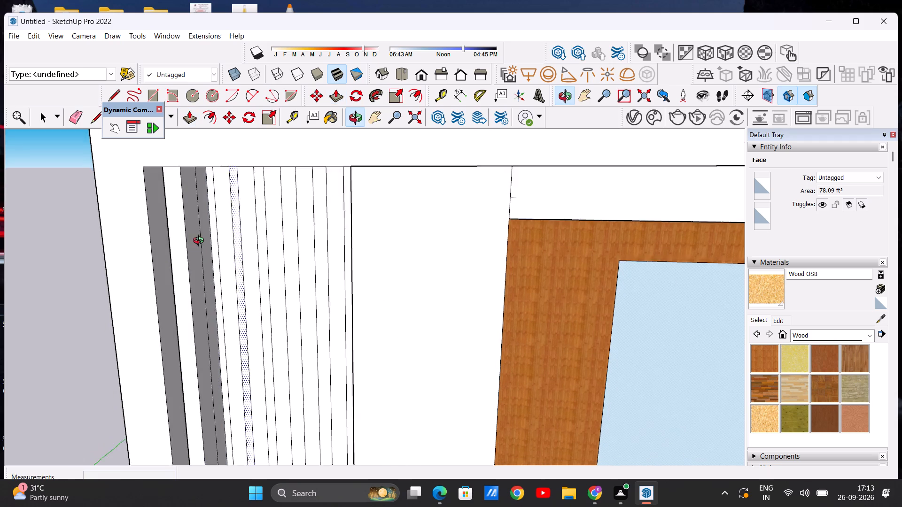
middle_drag(201, 242, 176, 245)
scroll(210, 211, up, 6)
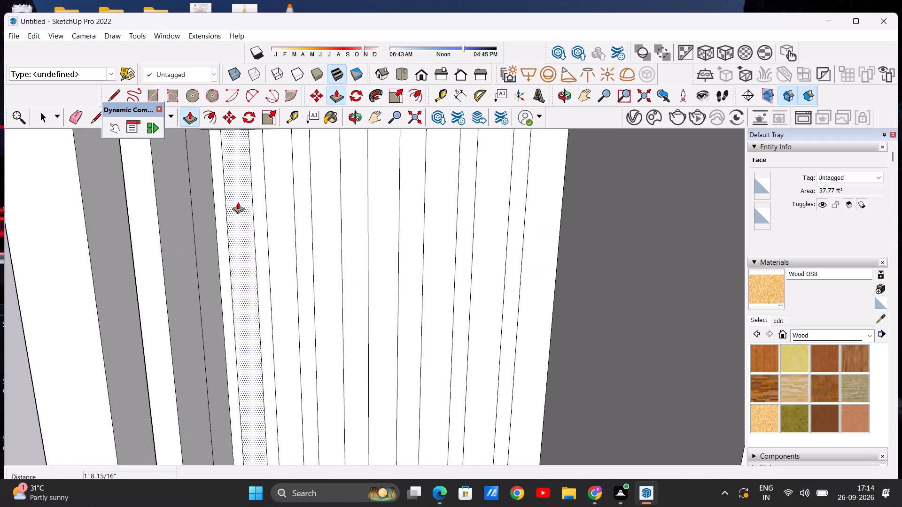
click(238, 202)
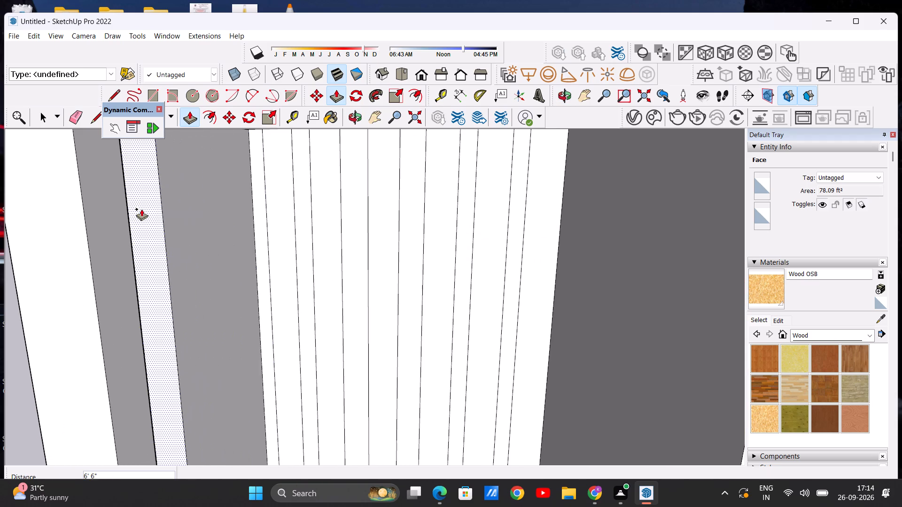
middle_drag(175, 199, 274, 176)
click(241, 197)
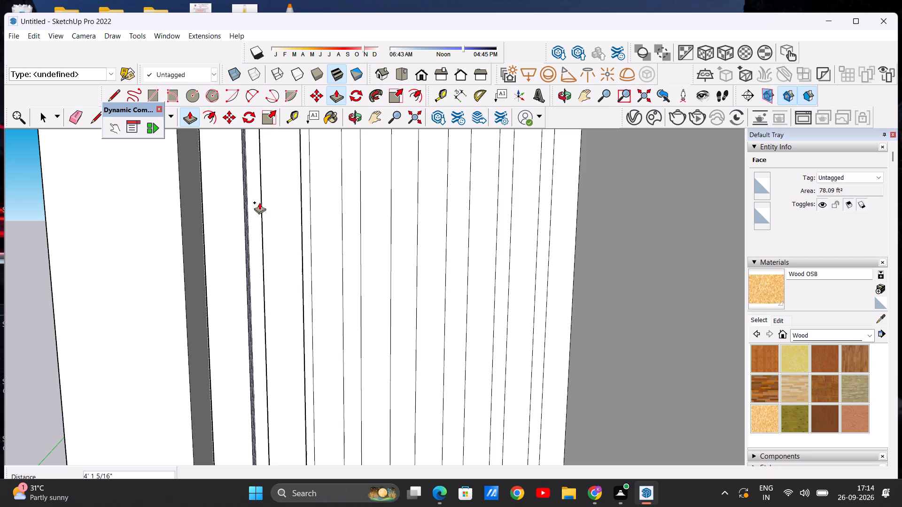
click(323, 199)
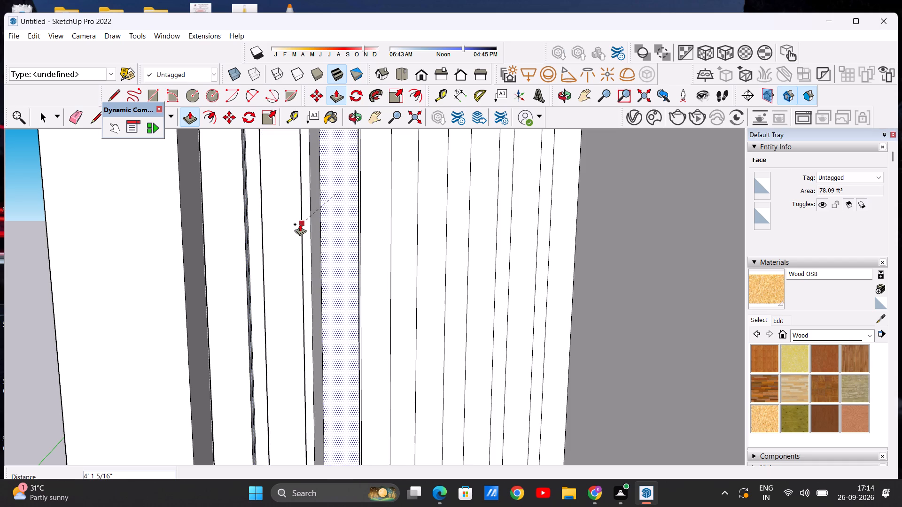
click(300, 224)
Pull the fourth strip from the outer pillar out 4' 1 5/16", flush with the raised strips.
scroll(257, 200, down, 13)
middle_drag(281, 213, 176, 248)
scroll(203, 218, up, 8)
scroll(267, 199, up, 4)
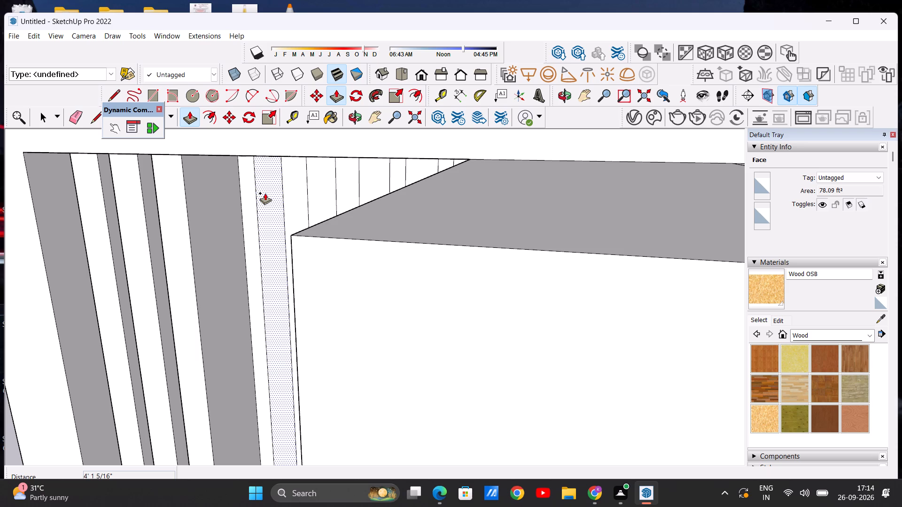
click(265, 193)
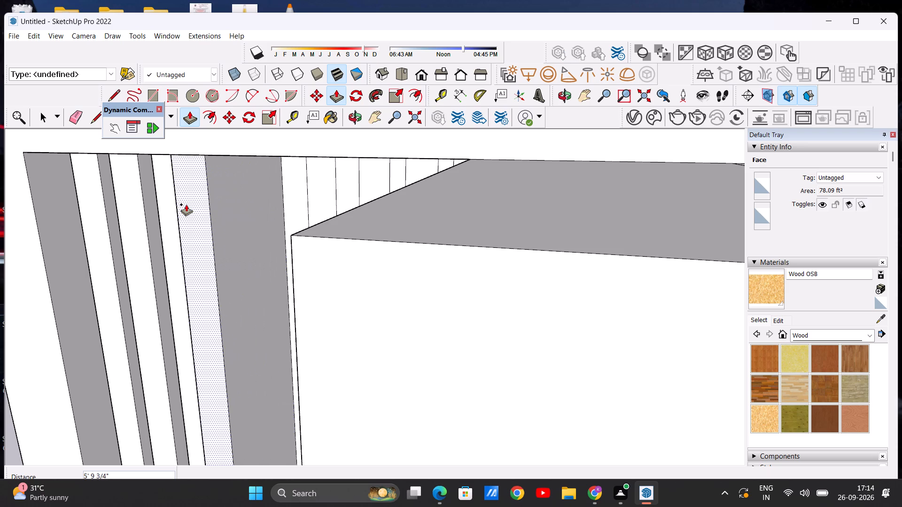
middle_drag(186, 204, 236, 206)
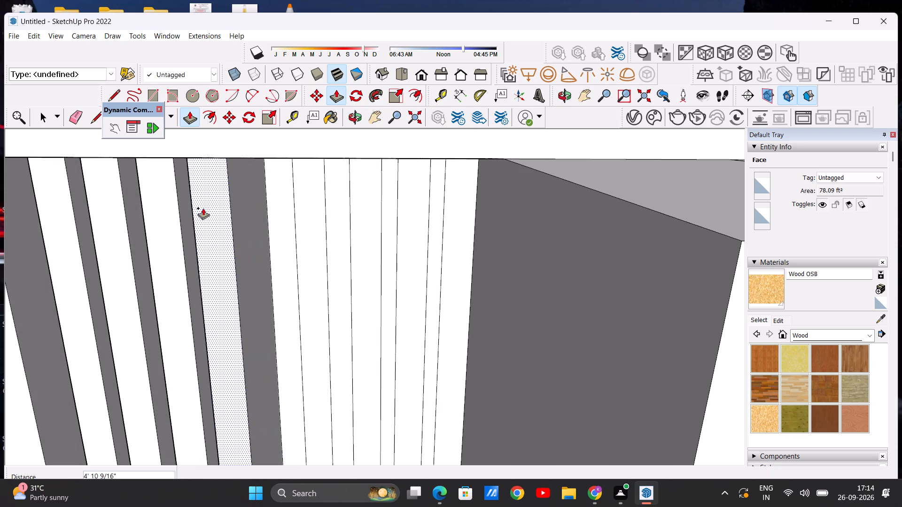
middle_drag(207, 208, 284, 195)
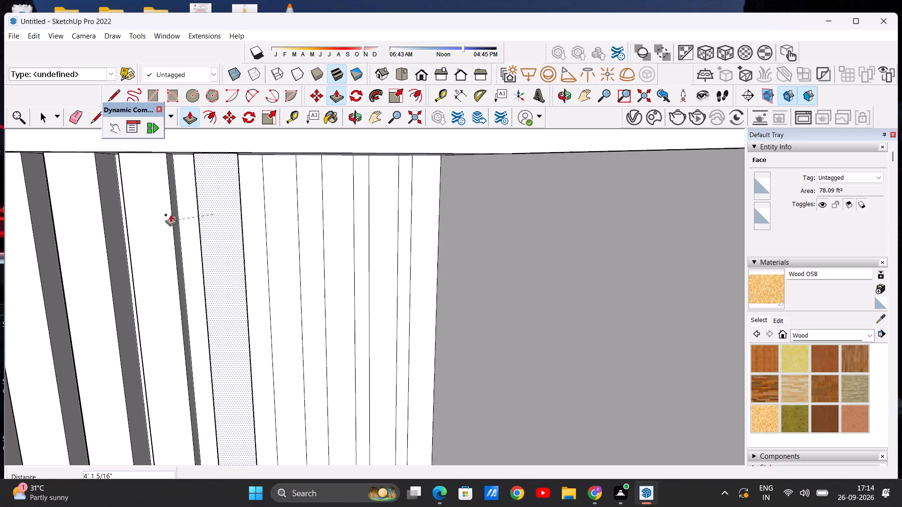
click(164, 155)
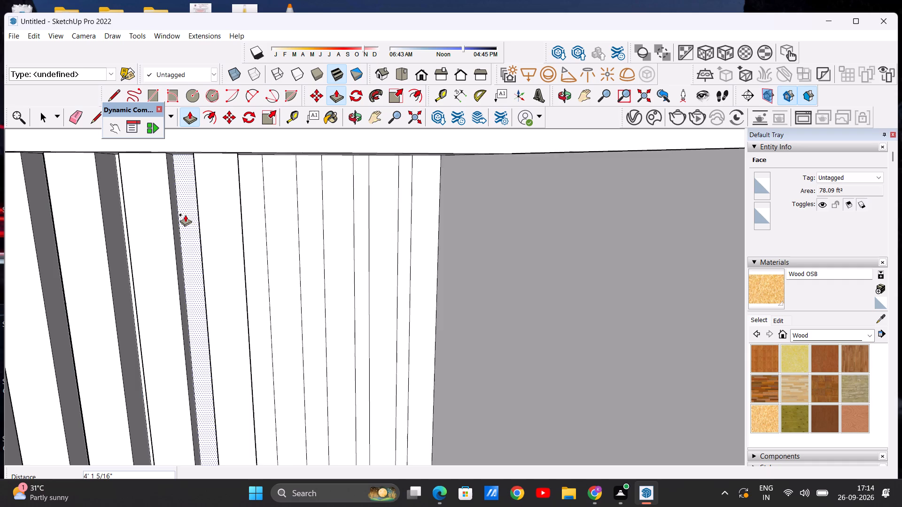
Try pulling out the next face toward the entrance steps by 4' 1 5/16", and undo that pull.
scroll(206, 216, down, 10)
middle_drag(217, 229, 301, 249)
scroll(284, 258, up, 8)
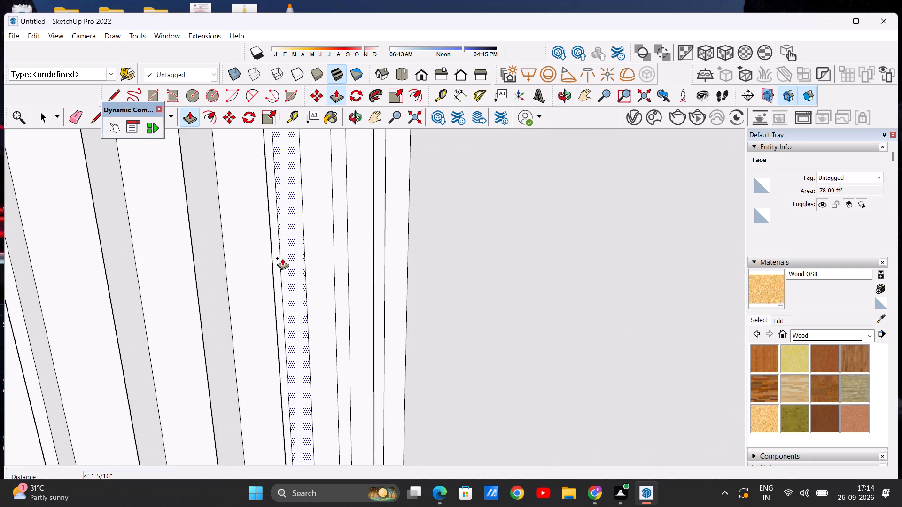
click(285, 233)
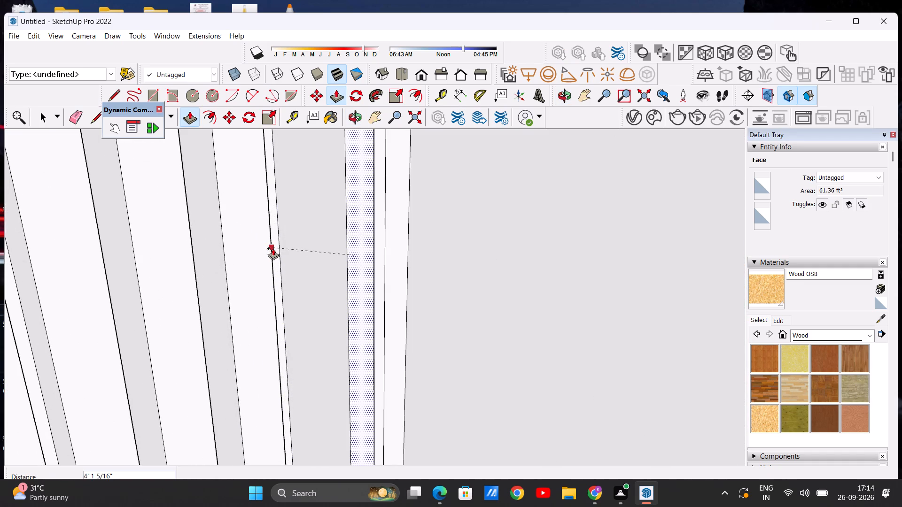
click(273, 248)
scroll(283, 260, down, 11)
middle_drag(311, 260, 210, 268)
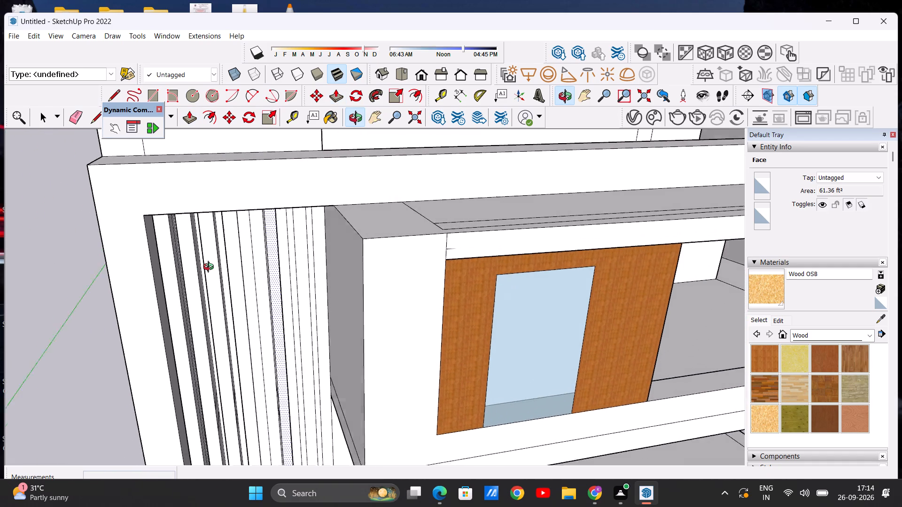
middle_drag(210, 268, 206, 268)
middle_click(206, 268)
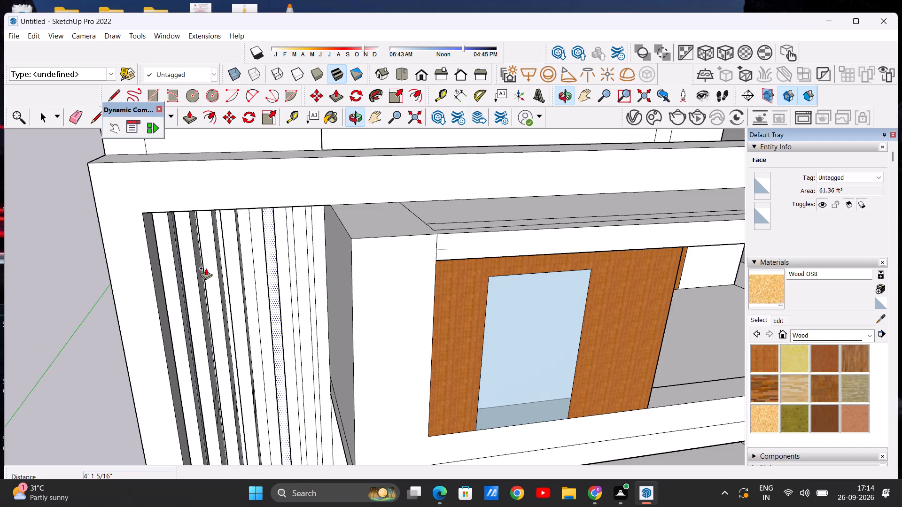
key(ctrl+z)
Pull the fifth strip from the outer pillar out 4' 1 5/16", flush with the raised strips.
scroll(253, 255, up, 3)
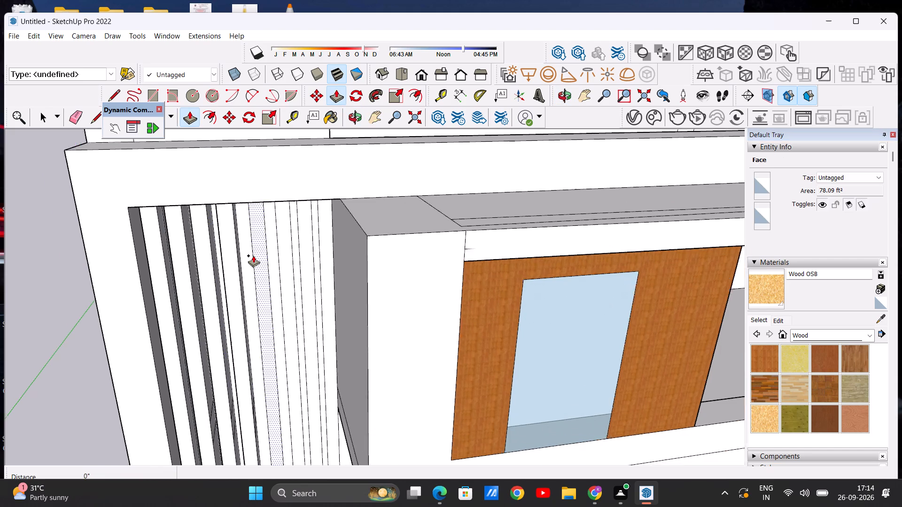
scroll(253, 255, up, 3)
scroll(249, 255, down, 8)
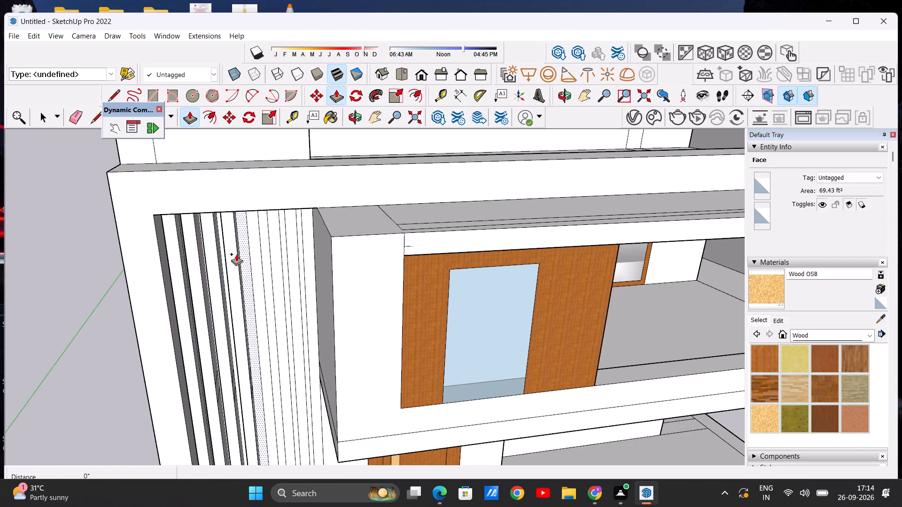
middle_drag(220, 268, 200, 254)
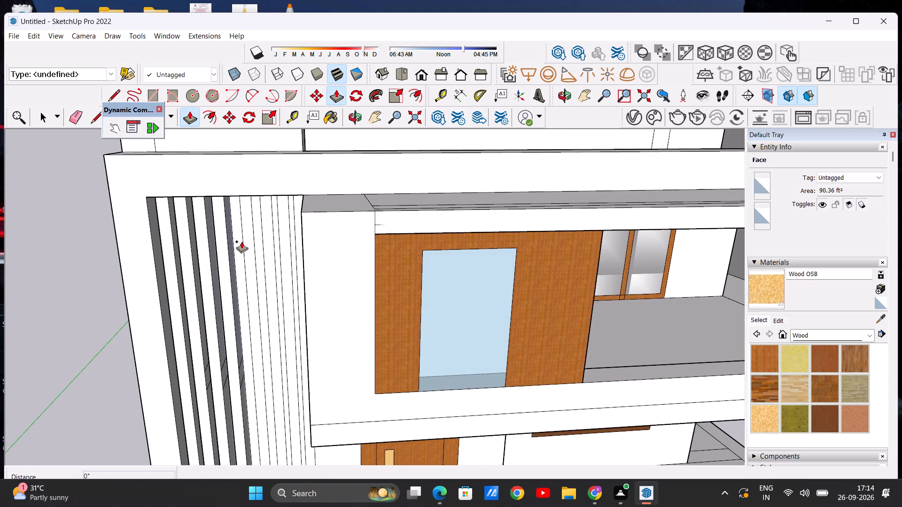
scroll(249, 236, up, 6)
middle_drag(245, 253, 255, 260)
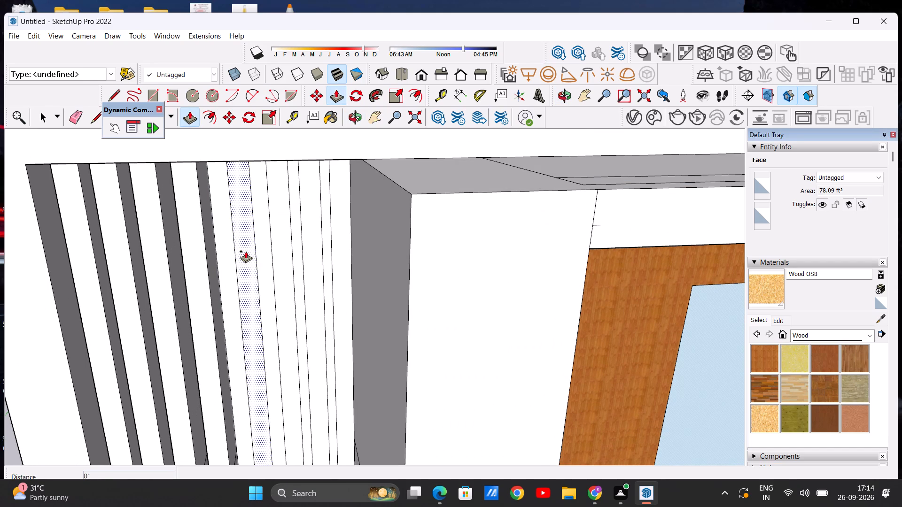
click(246, 251)
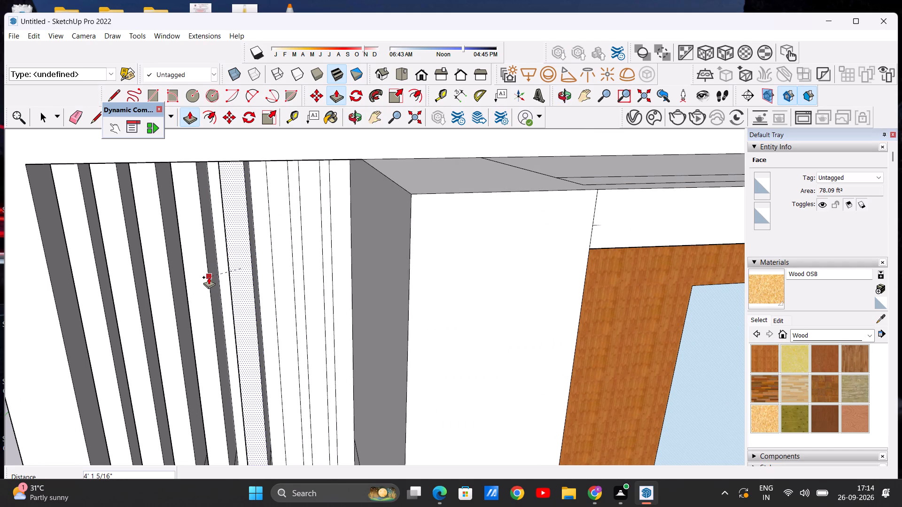
click(209, 277)
Pull the sixth strip from the outer pillar out 4' 1 5/16" to match its raised neighbour.
scroll(257, 264, down, 4)
middle_drag(237, 284, 298, 307)
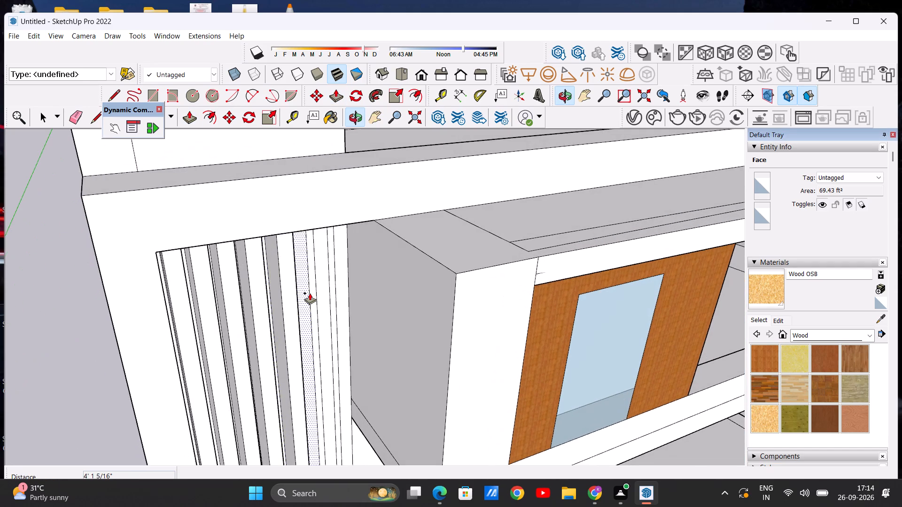
scroll(310, 292, up, 7)
click(299, 287)
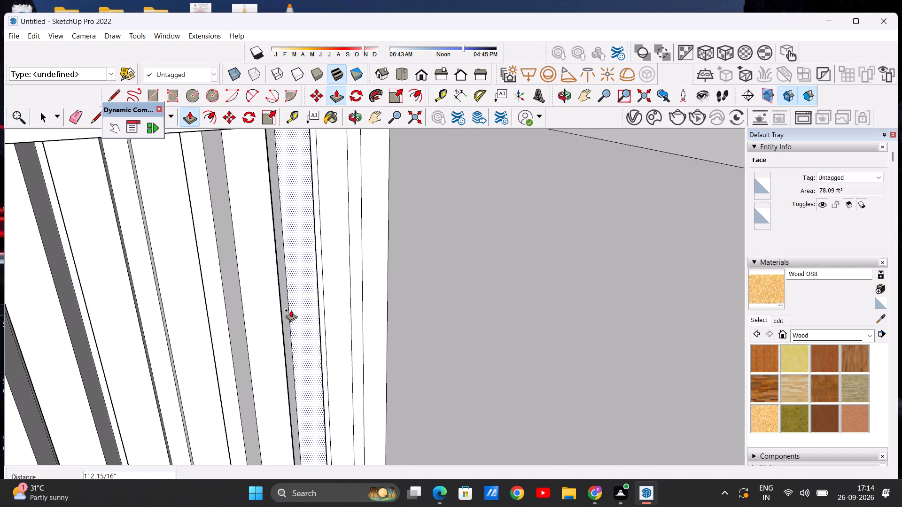
click(282, 317)
Pull the seventh strip, nearest the entrance, out 4' 1 5/16" so it is flush with the other raised strips.
scroll(272, 289, down, 9)
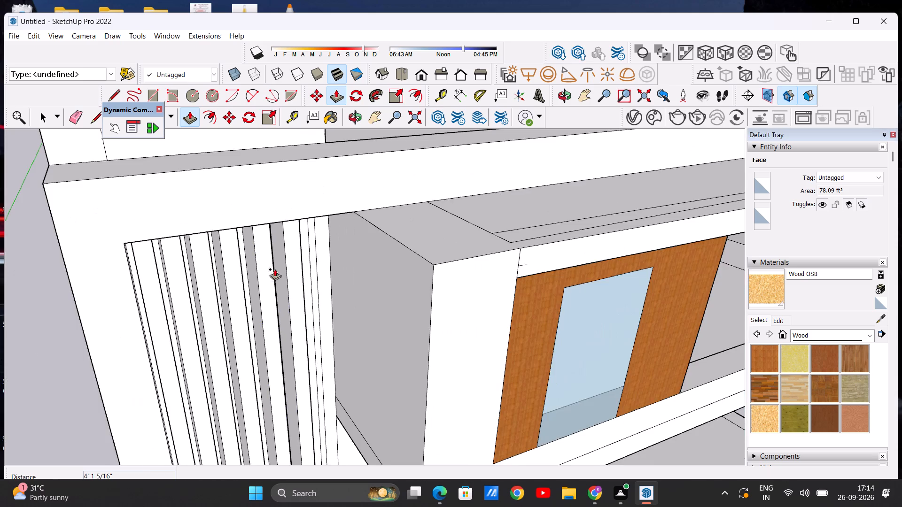
middle_drag(292, 278, 197, 297)
scroll(268, 261, up, 7)
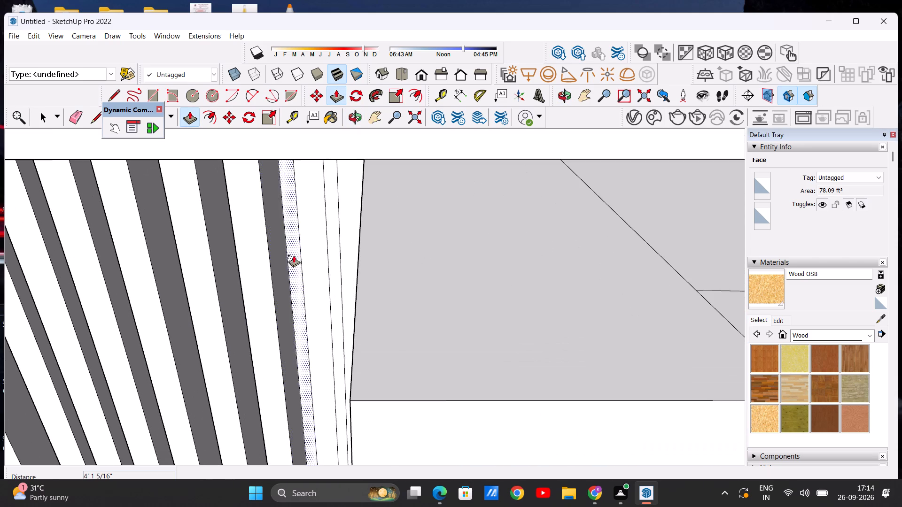
click(311, 255)
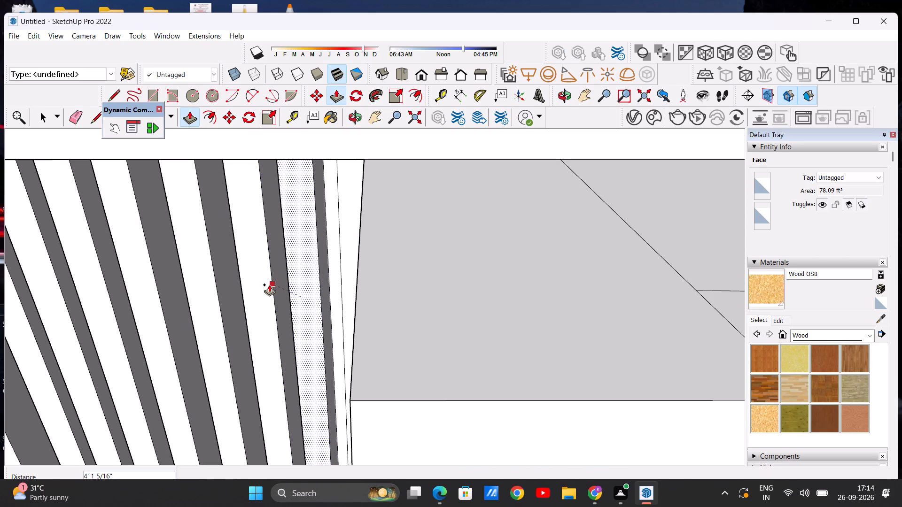
click(269, 284)
key(space)
Examine the raised fins and the overall front facade from the front and from the outer side.
scroll(239, 220, down, 14)
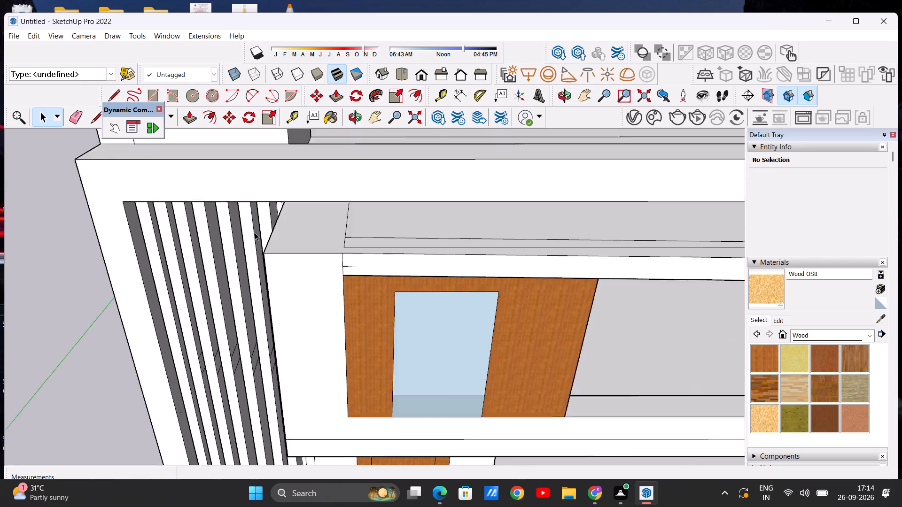
scroll(255, 232, down, 2)
middle_drag(240, 320, 247, 261)
scroll(174, 269, down, 6)
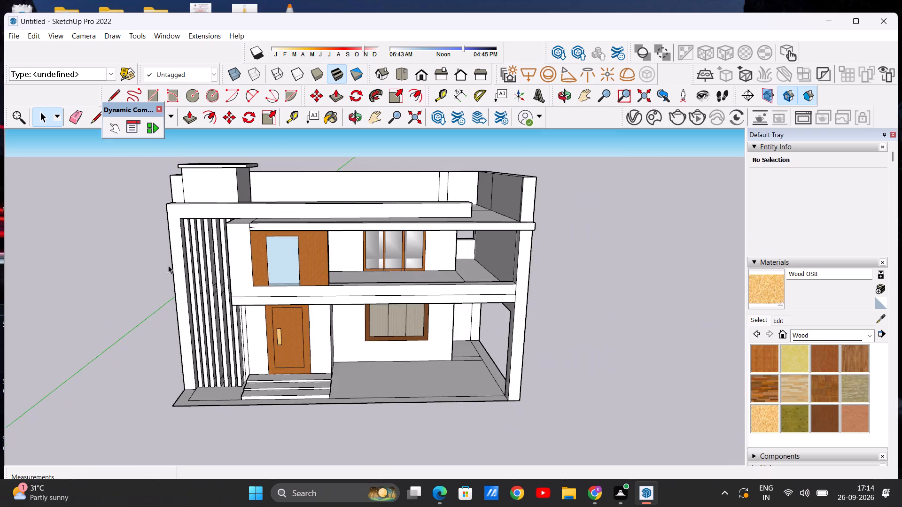
middle_drag(168, 265, 189, 238)
scroll(282, 257, up, 10)
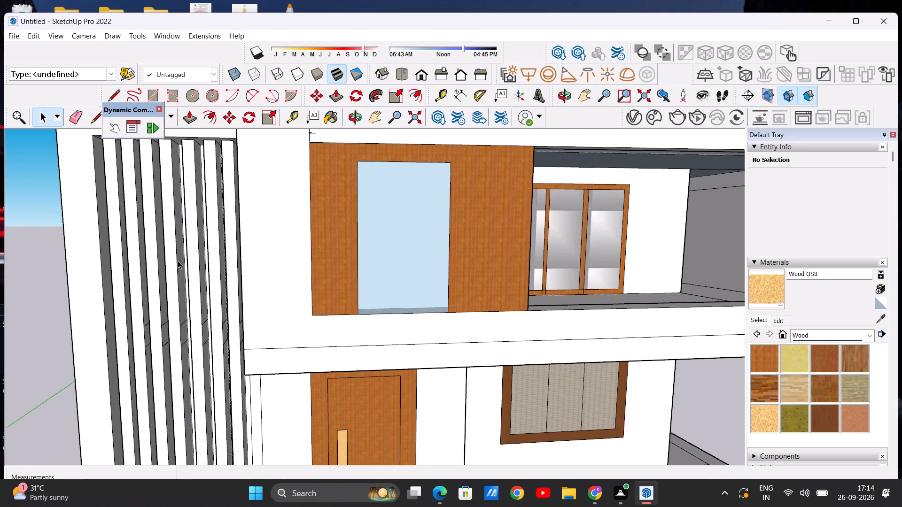
scroll(183, 260, down, 11)
middle_drag(179, 284, 411, 307)
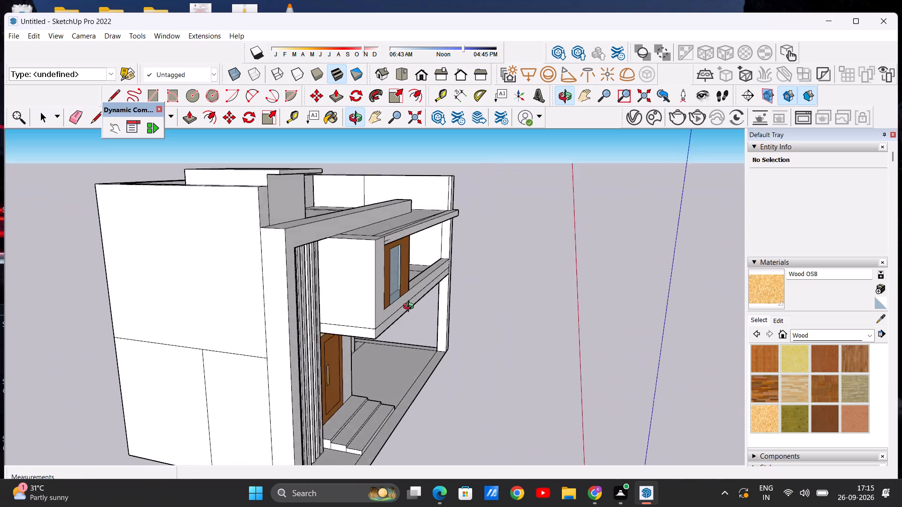
middle_drag(411, 307, 403, 296)
middle_drag(400, 294, 147, 298)
scroll(225, 284, up, 1)
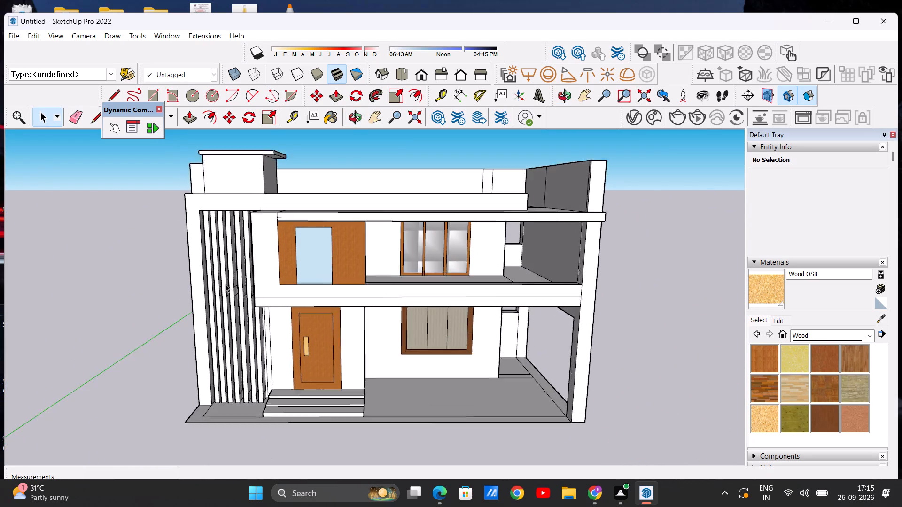
Paint the front faces of all seven vertical fins with Wood Lumber ButtJoined.
scroll(225, 284, up, 3)
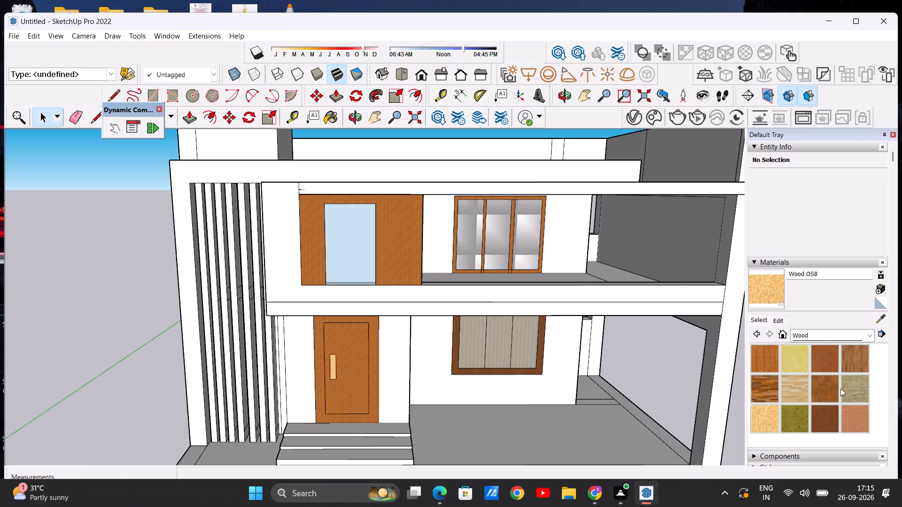
click(858, 391)
scroll(184, 315, up, 5)
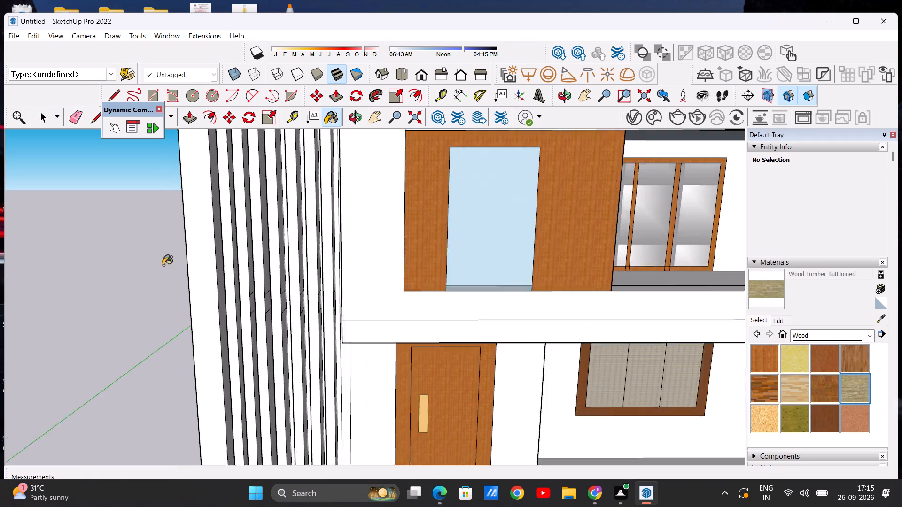
scroll(163, 265, up, 1)
click(237, 273)
click(253, 276)
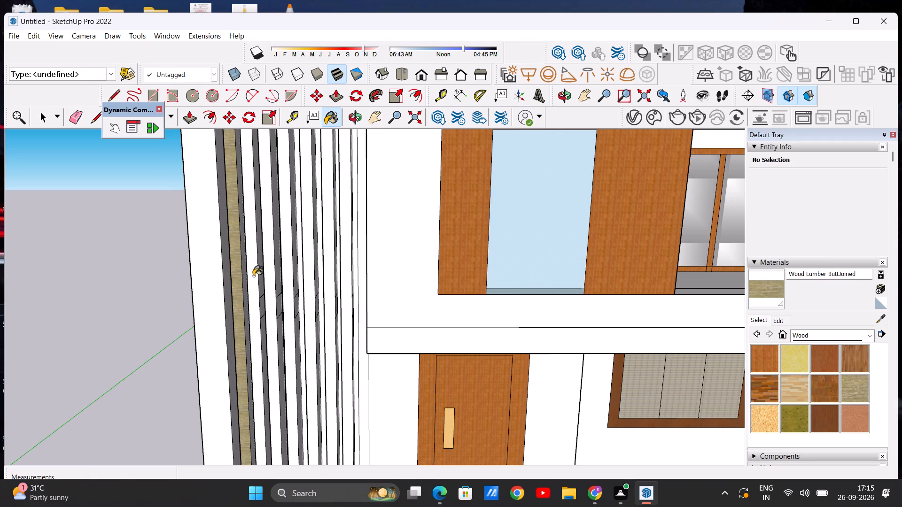
click(269, 276)
click(285, 281)
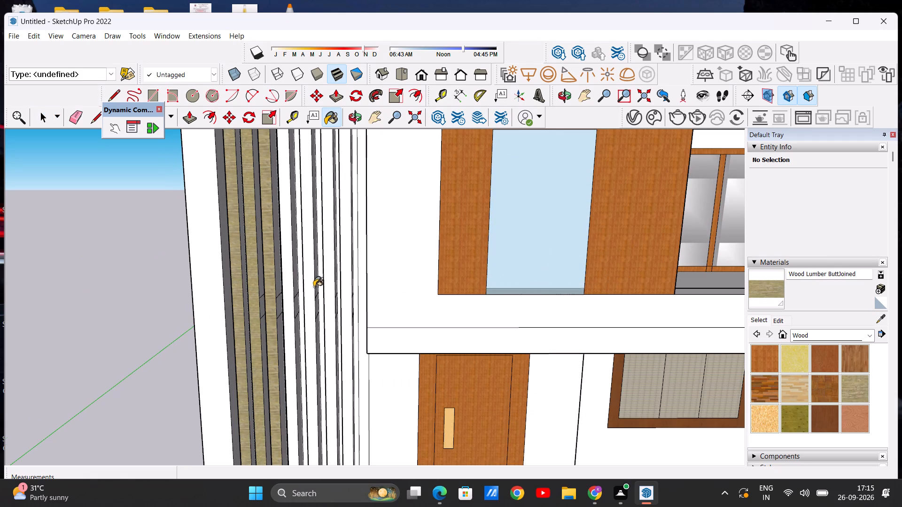
click(310, 288)
click(333, 289)
click(344, 290)
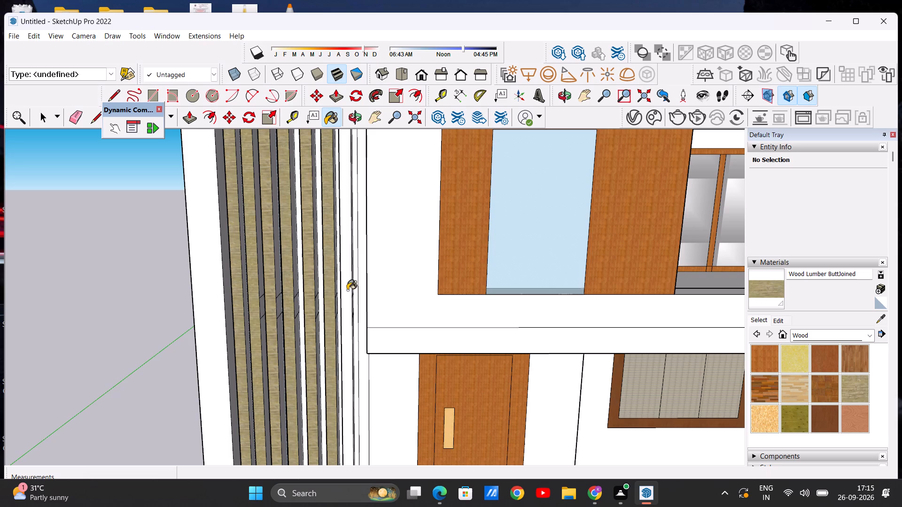
Paint the entrance-facing side of the second fin from the outer pillar with Wood Lumber ButtJoined, including its upper segments.
scroll(334, 252, down, 5)
middle_drag(327, 280, 328, 298)
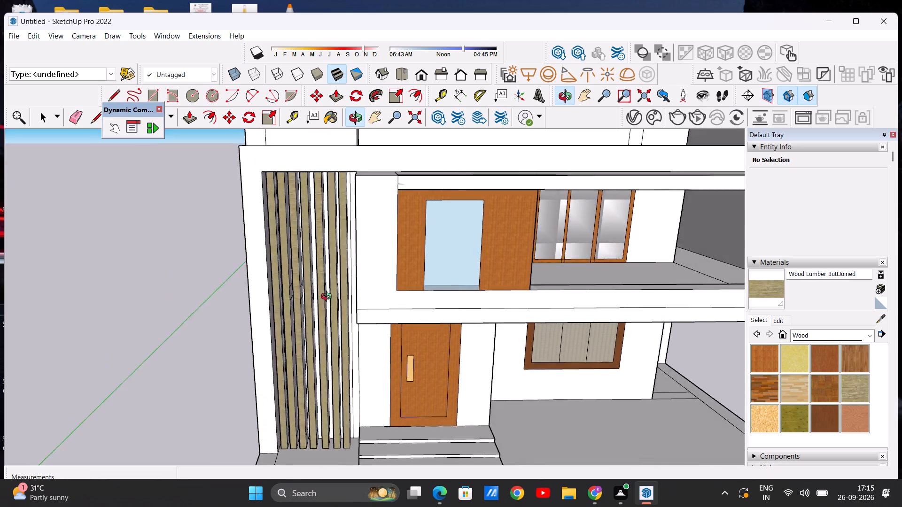
middle_drag(328, 298, 321, 279)
scroll(296, 279, down, 10)
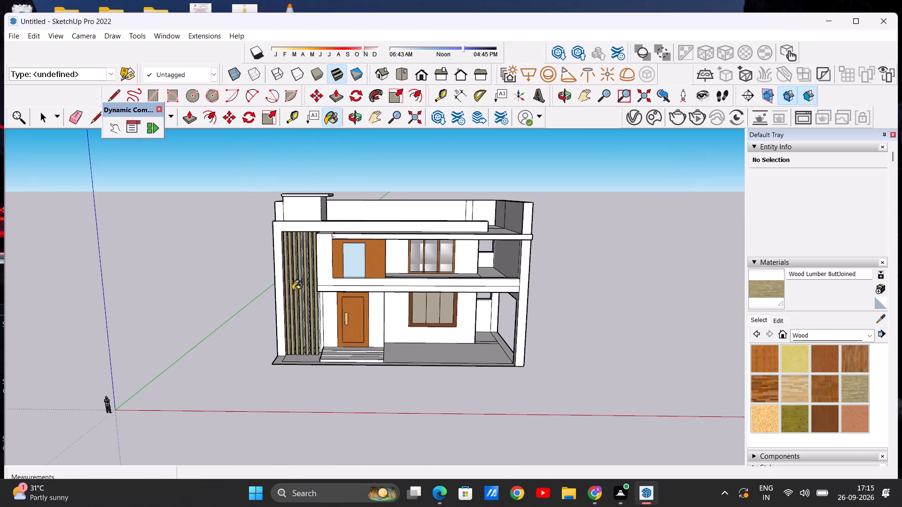
scroll(295, 297, up, 19)
click(280, 272)
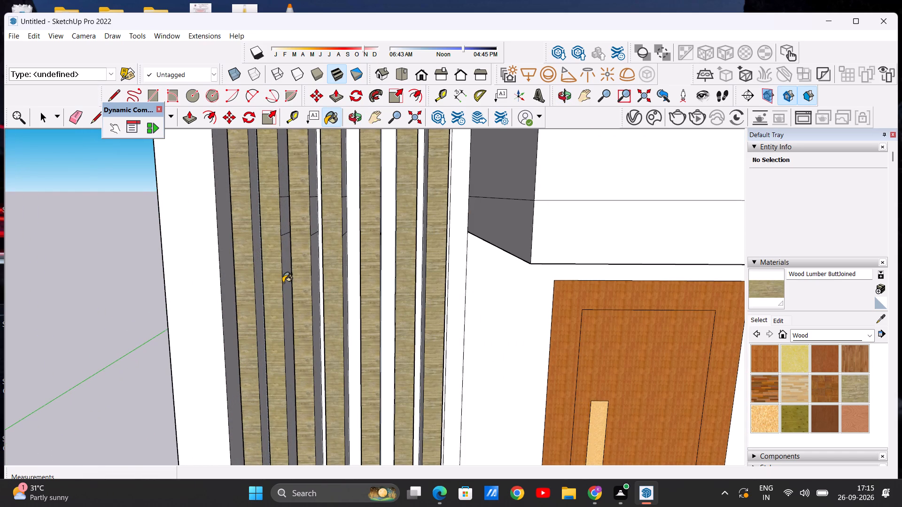
click(283, 283)
click(286, 280)
scroll(286, 280, up, 7)
scroll(286, 280, down, 4)
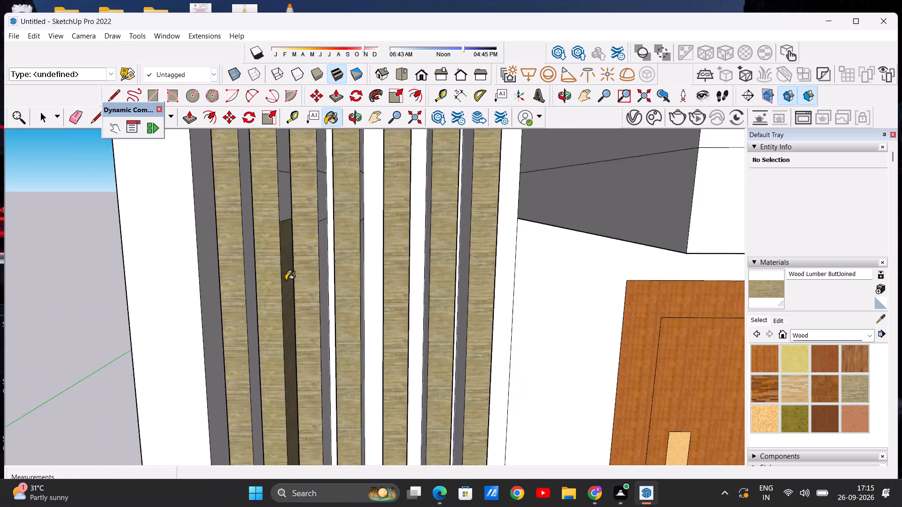
scroll(286, 280, down, 3)
click(285, 227)
click(283, 177)
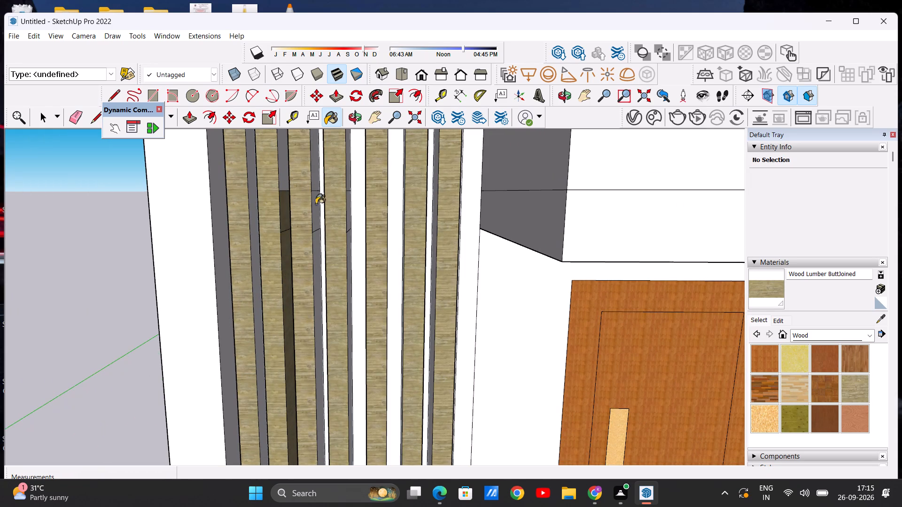
Paint all segments of the entrance-facing sides of the third and fourth fins with Wood Lumber ButtJoined.
click(317, 221)
click(316, 242)
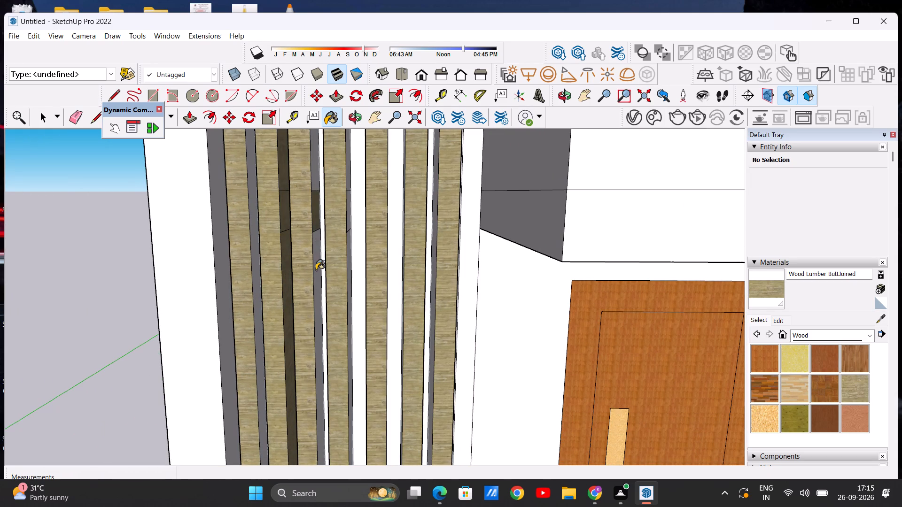
click(316, 176)
click(348, 220)
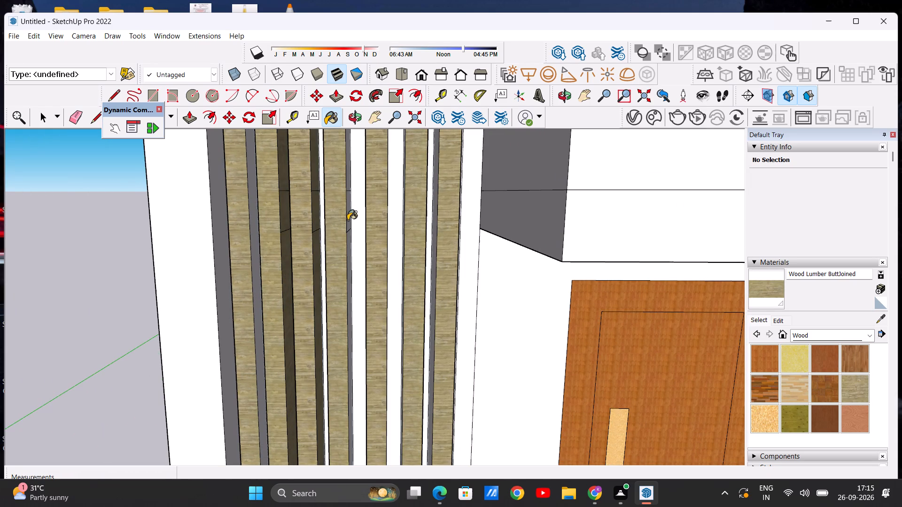
click(346, 243)
click(350, 246)
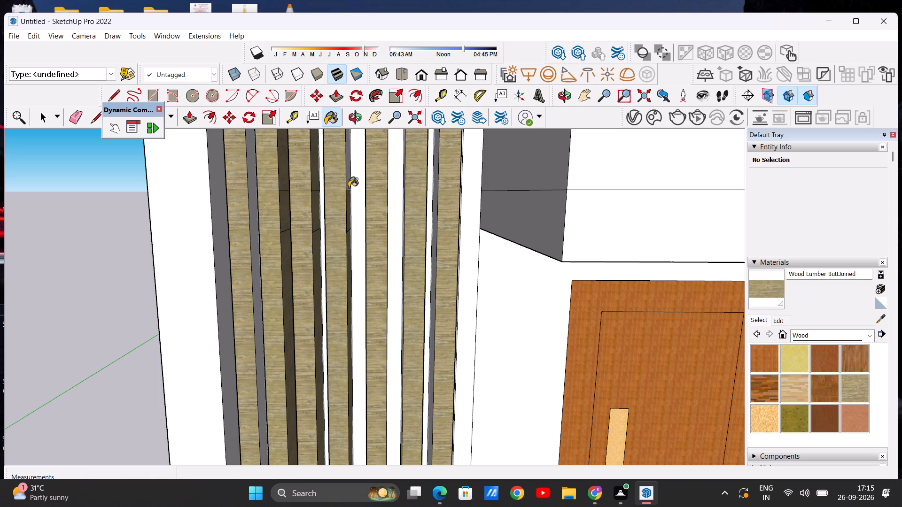
click(349, 187)
Paint the lower entrance-facing sides of the first, fifth, sixth and seventh fins with Wood Lumber ButtJoined.
scroll(346, 220, down, 4)
middle_drag(307, 245, 360, 246)
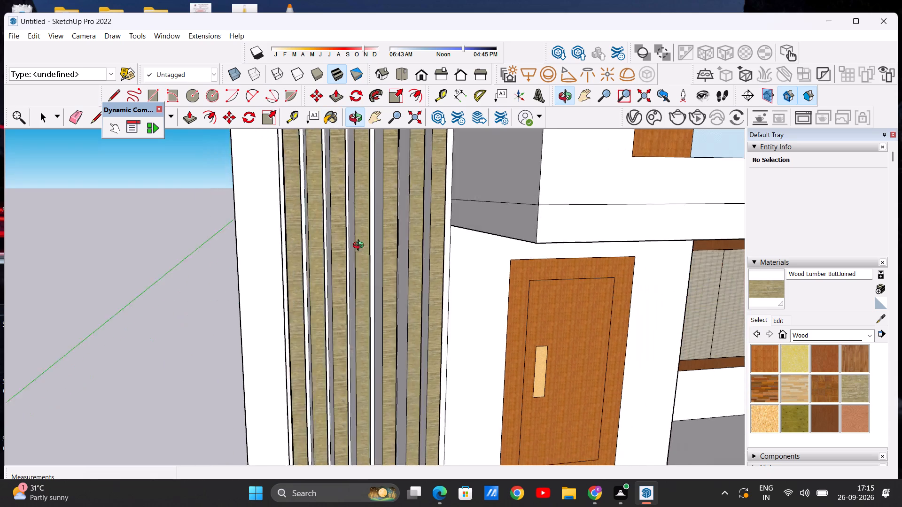
middle_drag(360, 246, 228, 271)
scroll(262, 223, up, 6)
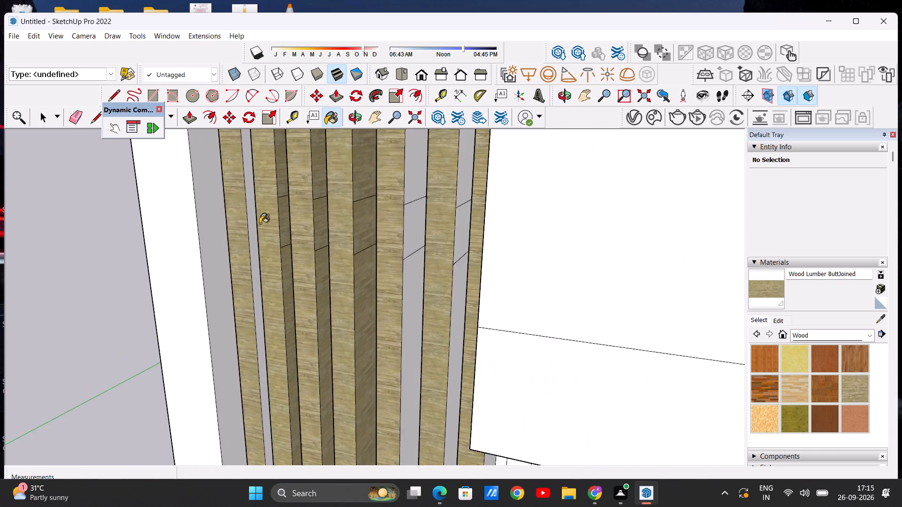
scroll(260, 223, up, 4)
click(253, 225)
scroll(253, 240, down, 13)
scroll(297, 245, up, 6)
scroll(249, 233, down, 8)
scroll(307, 315, up, 13)
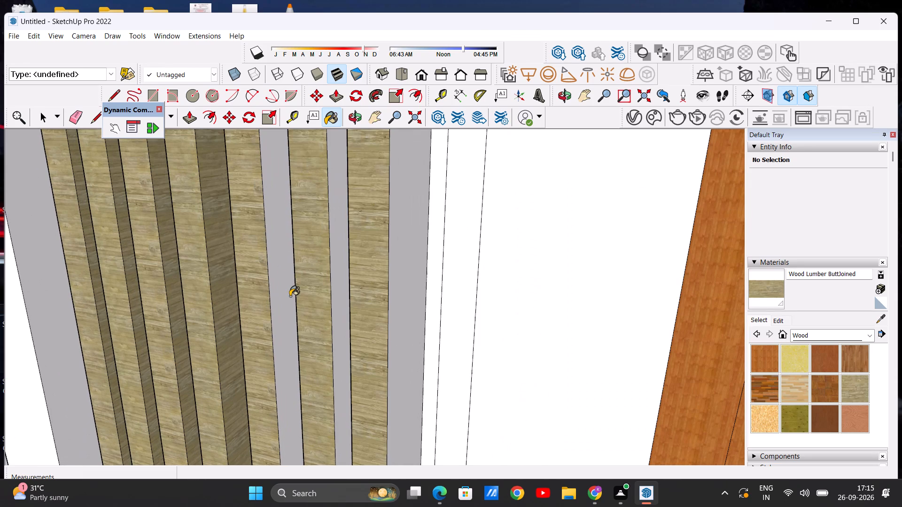
click(284, 301)
click(335, 304)
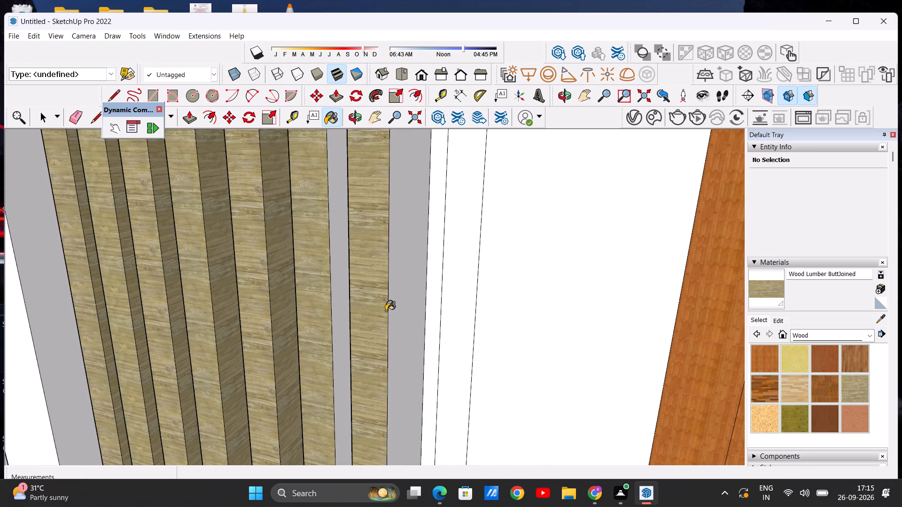
click(400, 314)
Paint the pillar-facing sides of the second through seventh fins with Wood Lumber ButtJoined.
scroll(390, 296, down, 17)
middle_drag(292, 289, 453, 302)
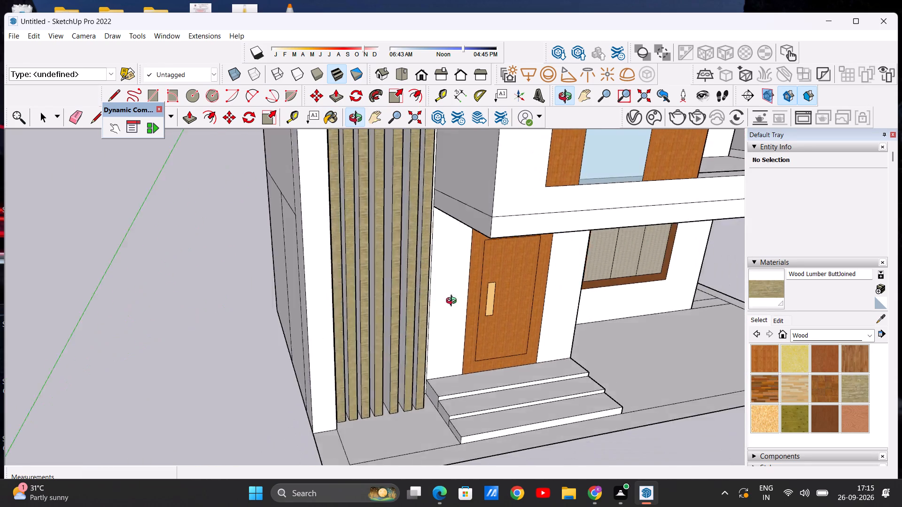
middle_drag(453, 302, 504, 293)
scroll(394, 296, up, 17)
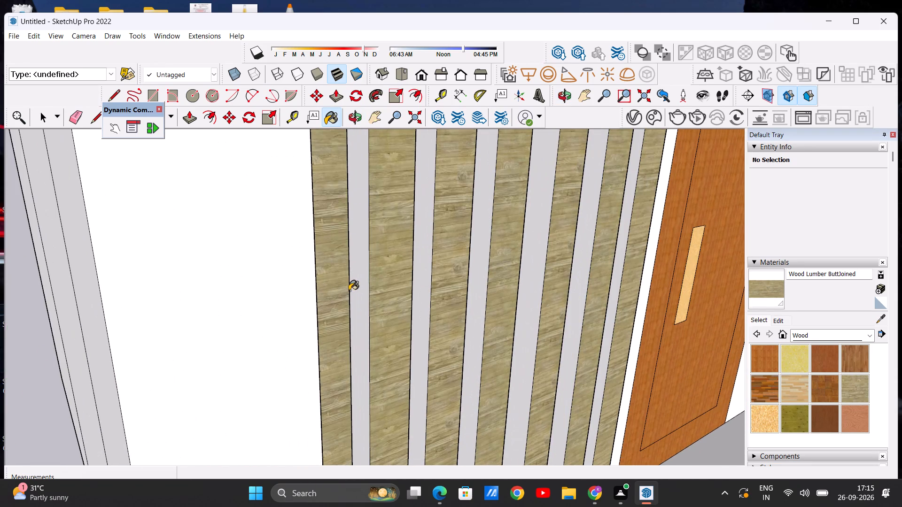
click(358, 288)
click(423, 277)
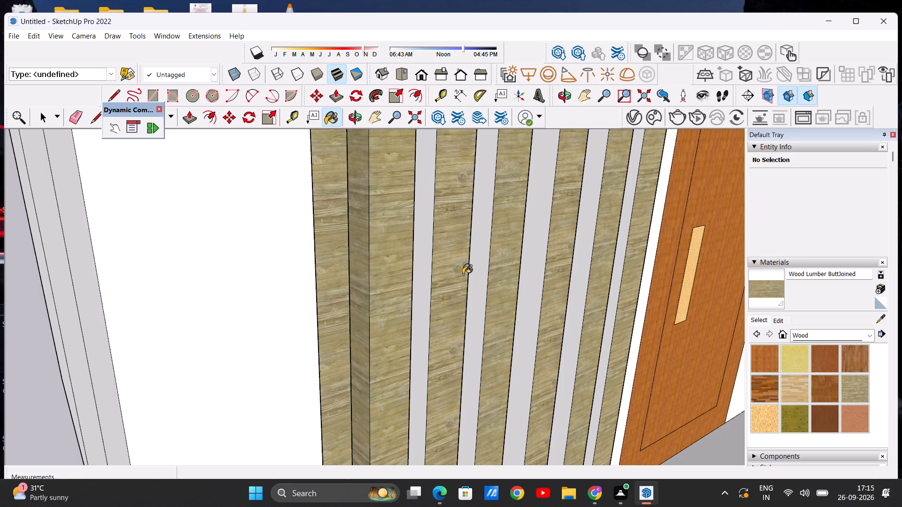
click(479, 274)
click(534, 274)
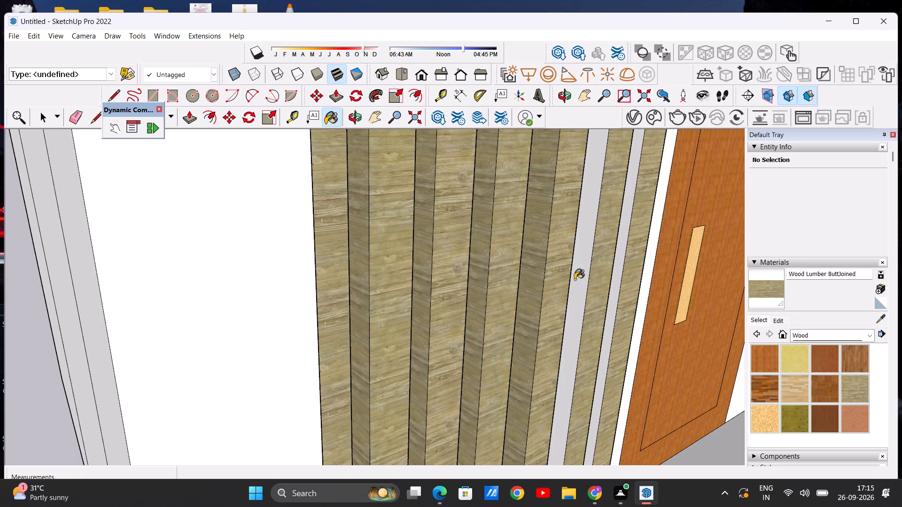
click(575, 280)
click(618, 277)
Paint the recessed wall strips between the third and sixth fins with Wood Lumber ButtJoined.
scroll(384, 269, down, 2)
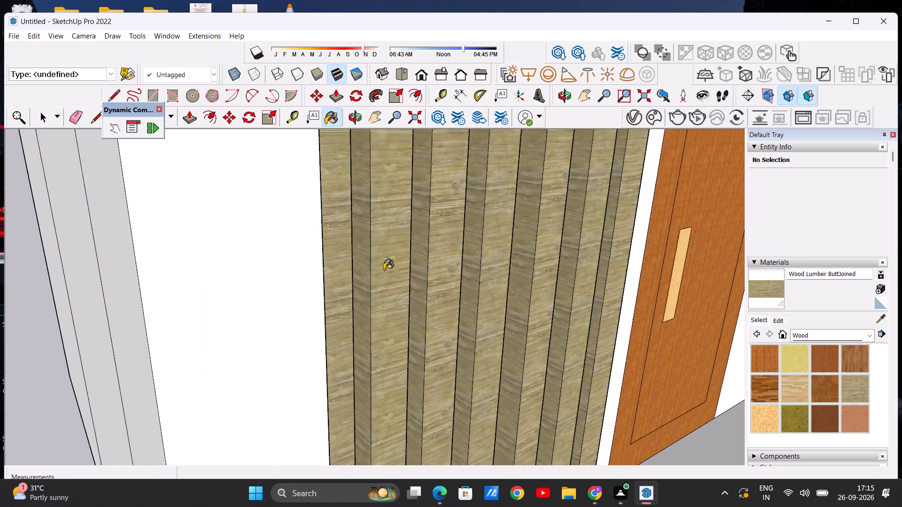
scroll(384, 269, down, 9)
middle_drag(446, 276, 342, 251)
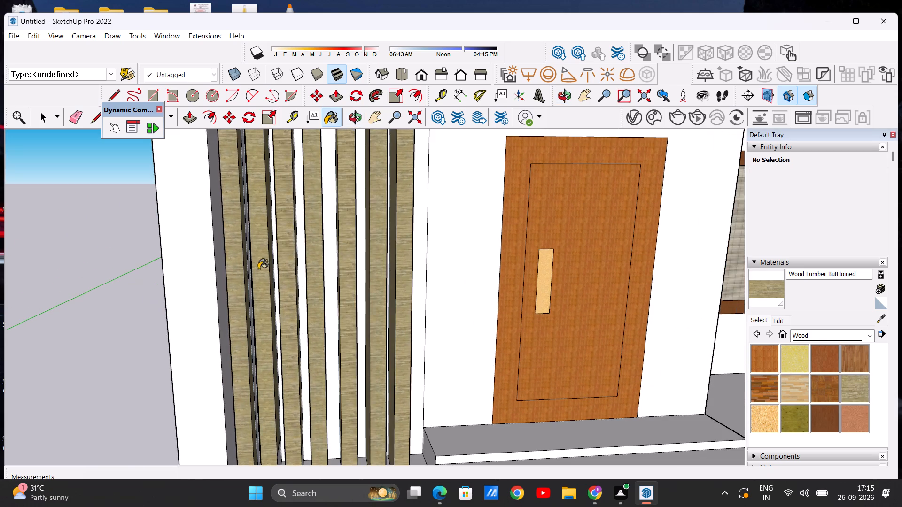
scroll(247, 278, down, 18)
scroll(256, 246, up, 7)
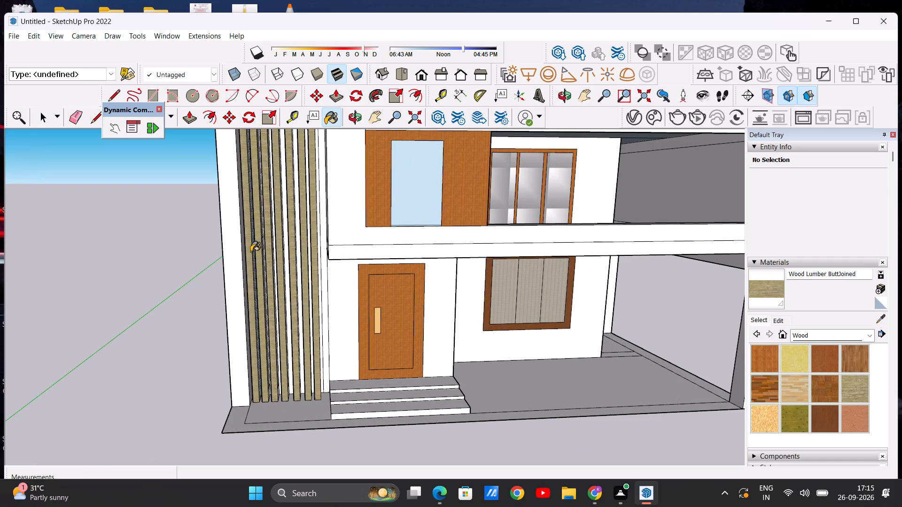
scroll(274, 241, up, 14)
click(319, 248)
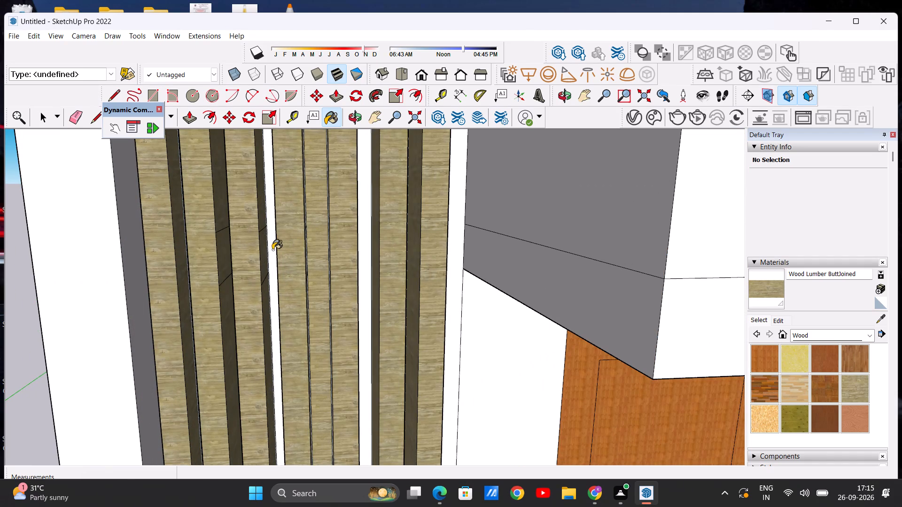
click(272, 250)
click(364, 249)
Paint the middle and upper segments of the fifth and sixth fins' entrance-facing sides with Wood Lumber ButtJoined.
middle_drag(392, 258, 340, 265)
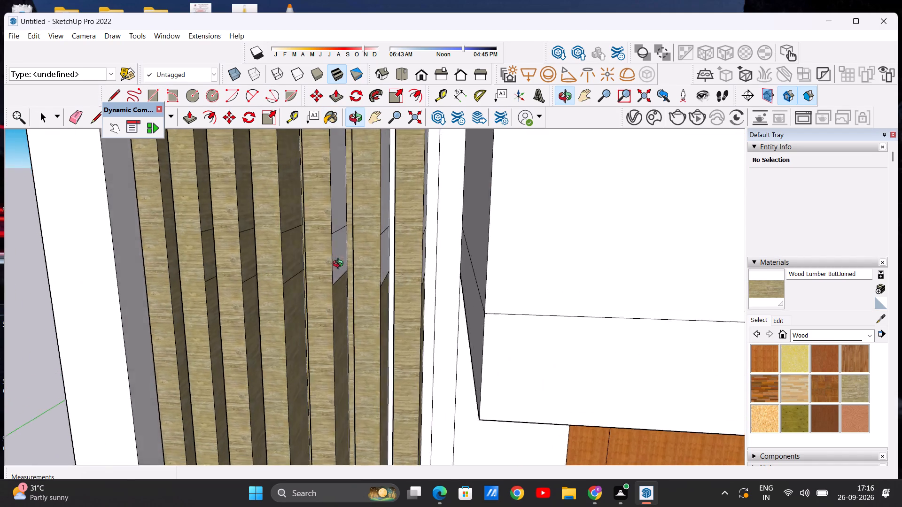
middle_drag(340, 265, 331, 265)
scroll(373, 253, up, 5)
click(382, 250)
click(379, 213)
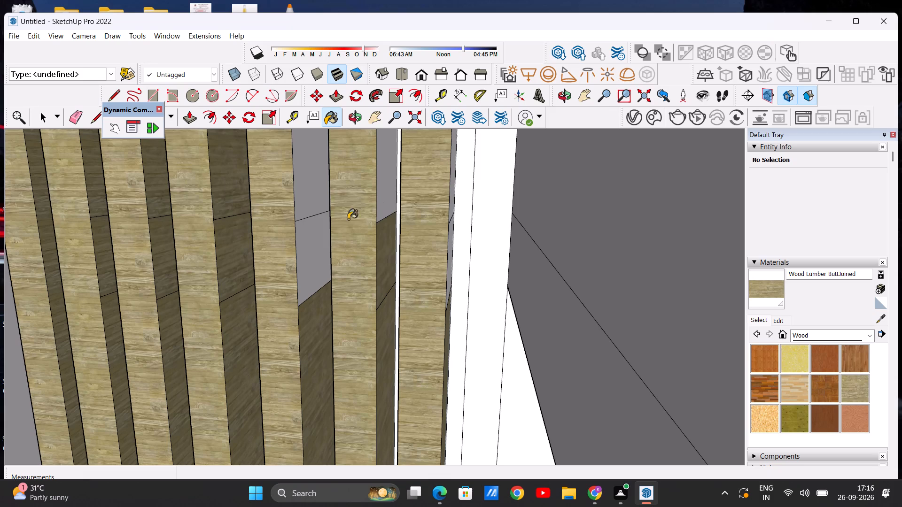
click(314, 246)
click(301, 186)
Paint the remaining bare narrow strips among the vertical fins with Wood Lumber ButtJoined.
scroll(371, 247, down, 6)
middle_drag(338, 253, 391, 254)
scroll(395, 249, up, 7)
click(400, 241)
scroll(349, 256, down, 14)
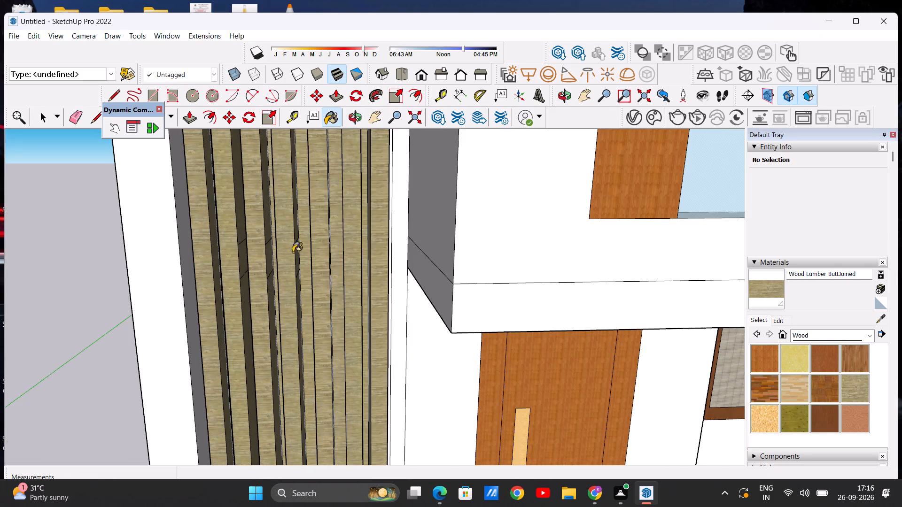
scroll(277, 253, down, 7)
scroll(244, 239, up, 20)
scroll(244, 239, up, 4)
click(303, 248)
scroll(345, 248, down, 17)
scroll(296, 244, up, 14)
click(304, 239)
scroll(284, 262, down, 5)
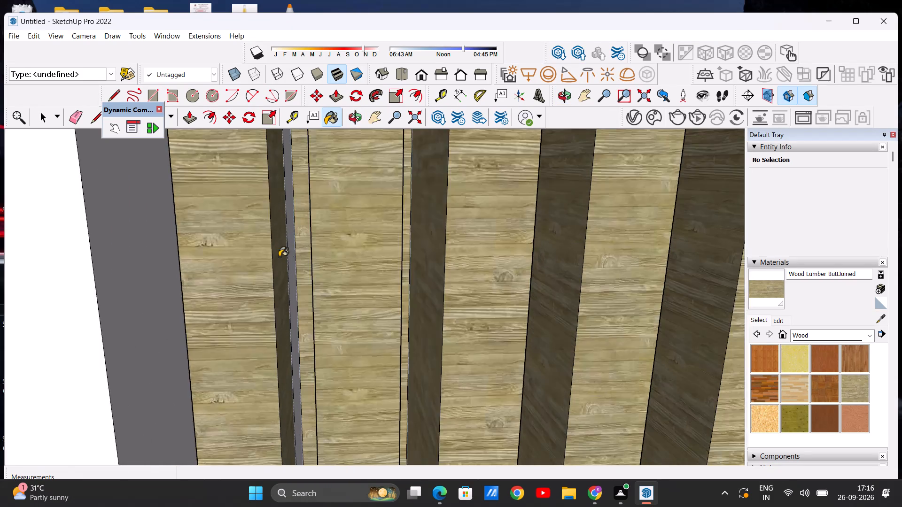
scroll(279, 257, down, 20)
scroll(279, 257, down, 13)
Examine the fin cladding up close and the whole front facade from several angles.
middle_drag(337, 277, 179, 261)
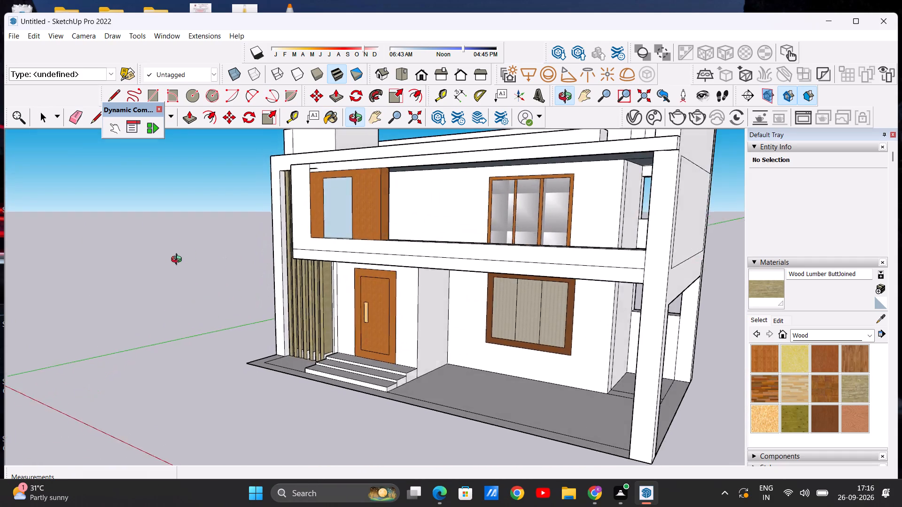
middle_drag(179, 261, 324, 276)
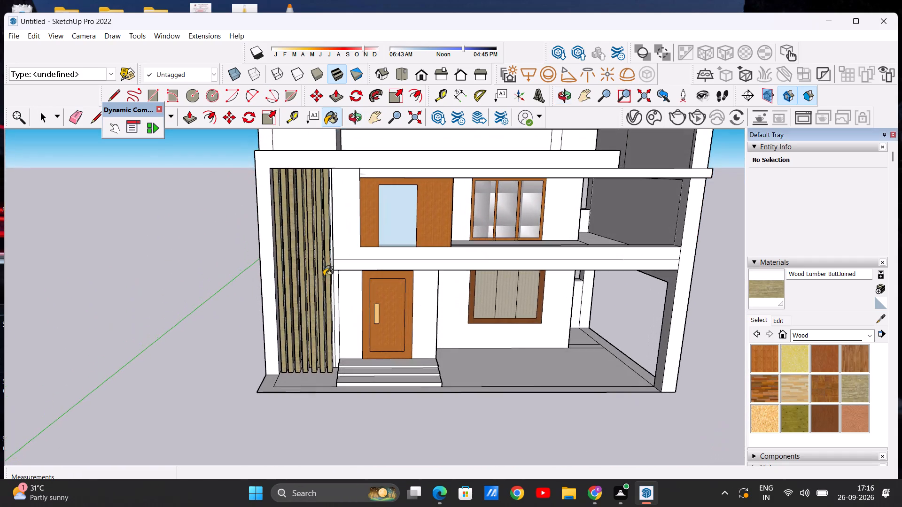
scroll(274, 253, down, 3)
scroll(294, 240, up, 20)
scroll(294, 240, up, 4)
scroll(291, 244, down, 5)
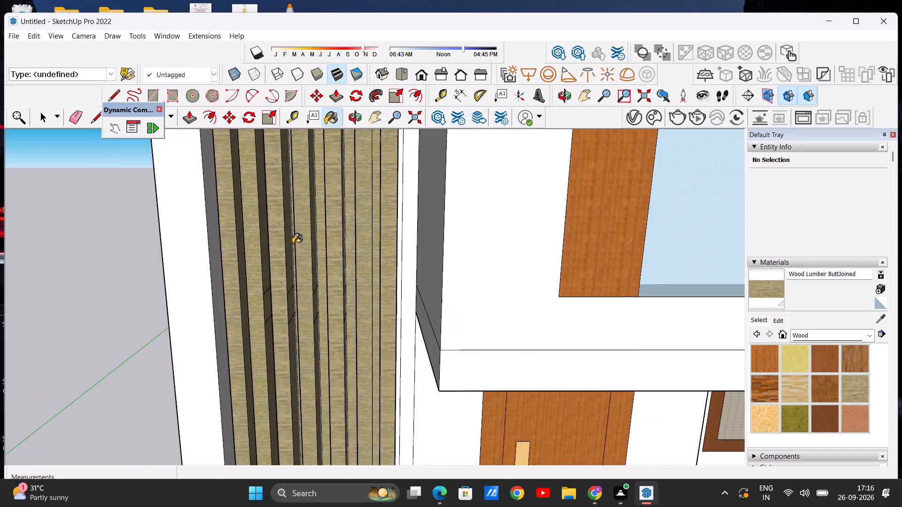
scroll(293, 244, down, 20)
scroll(293, 244, down, 8)
scroll(331, 237, up, 8)
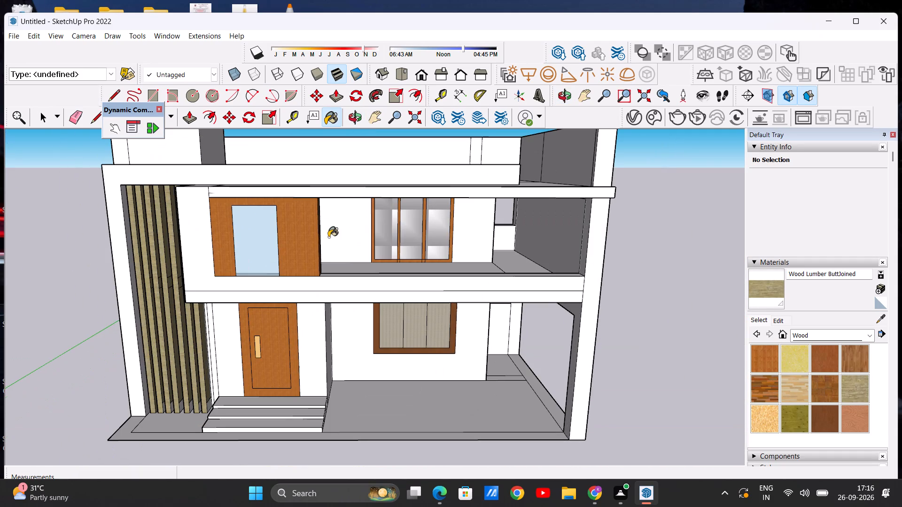
key(space)
scroll(328, 250, down, 9)
middle_drag(319, 279, 334, 247)
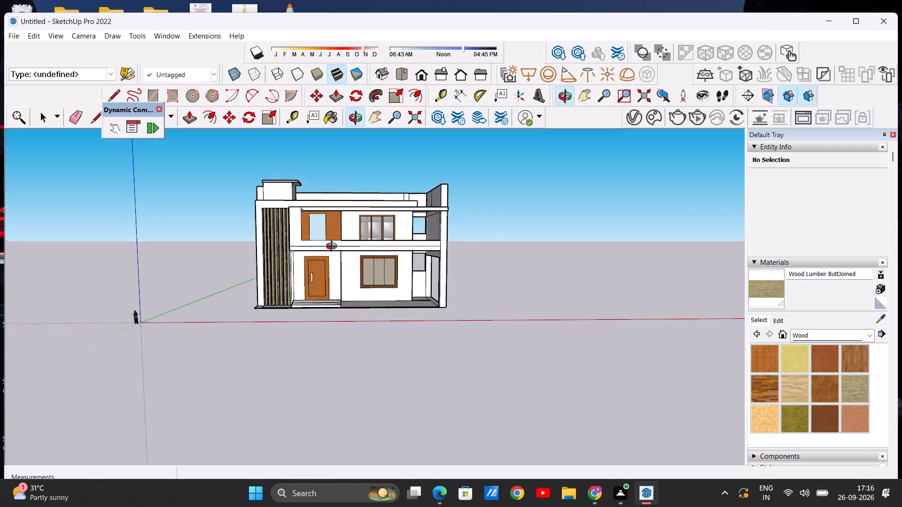
middle_drag(334, 247, 328, 257)
scroll(319, 240, up, 7)
scroll(270, 243, down, 7)
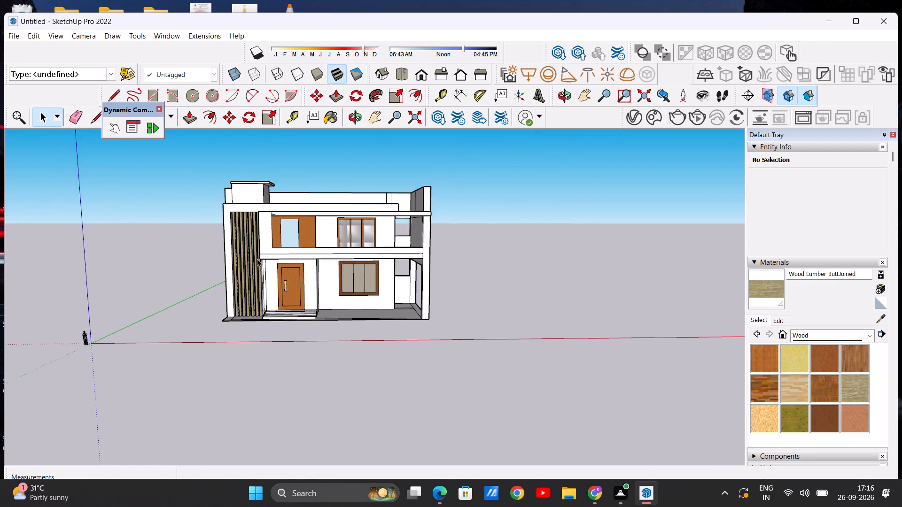
scroll(254, 270, down, 4)
scroll(274, 243, up, 8)
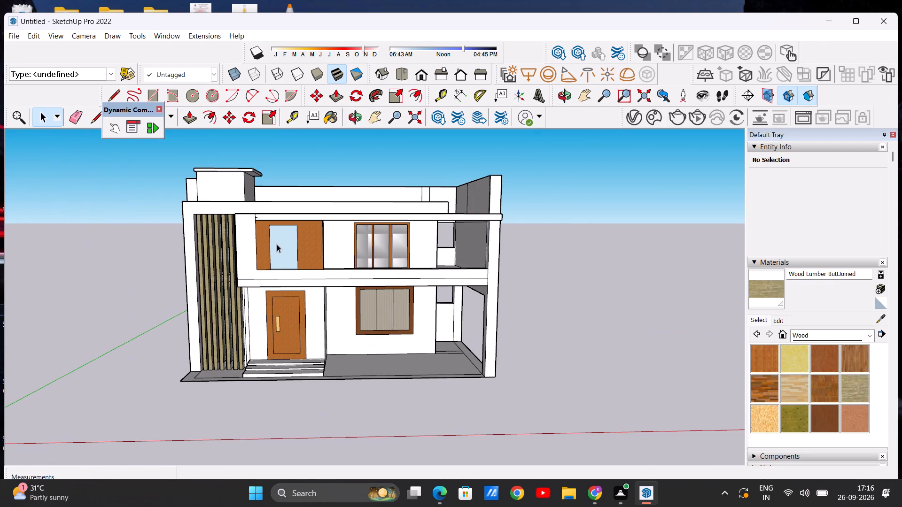
scroll(279, 246, down, 4)
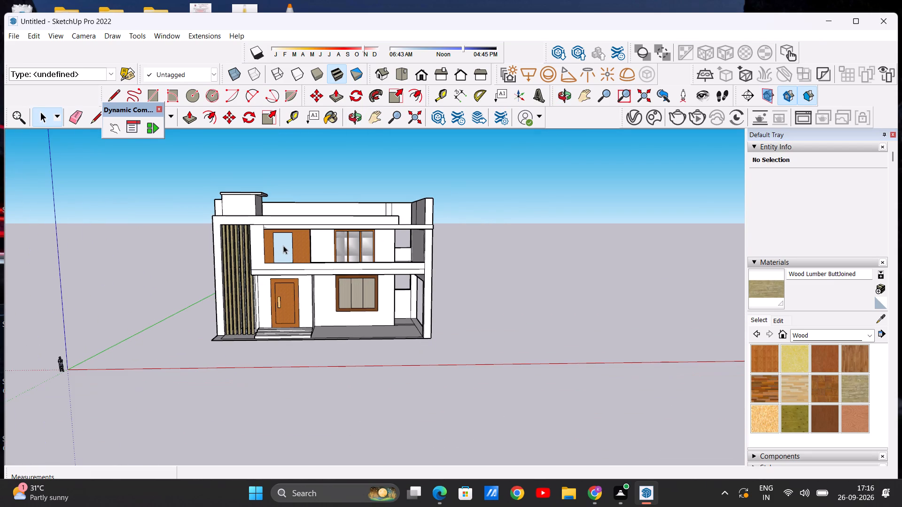
scroll(283, 246, down, 4)
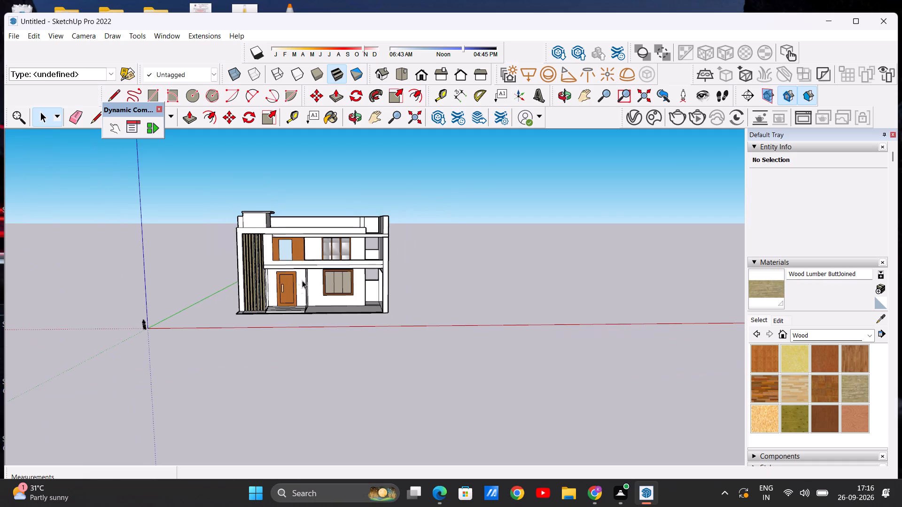
scroll(306, 273, up, 7)
middle_drag(292, 274, 156, 290)
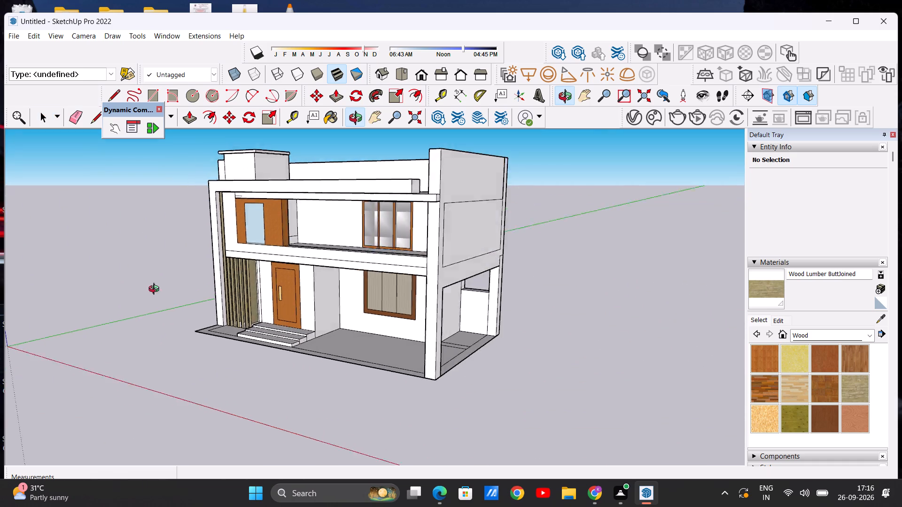
middle_drag(156, 290, 284, 296)
scroll(283, 303, down, 2)
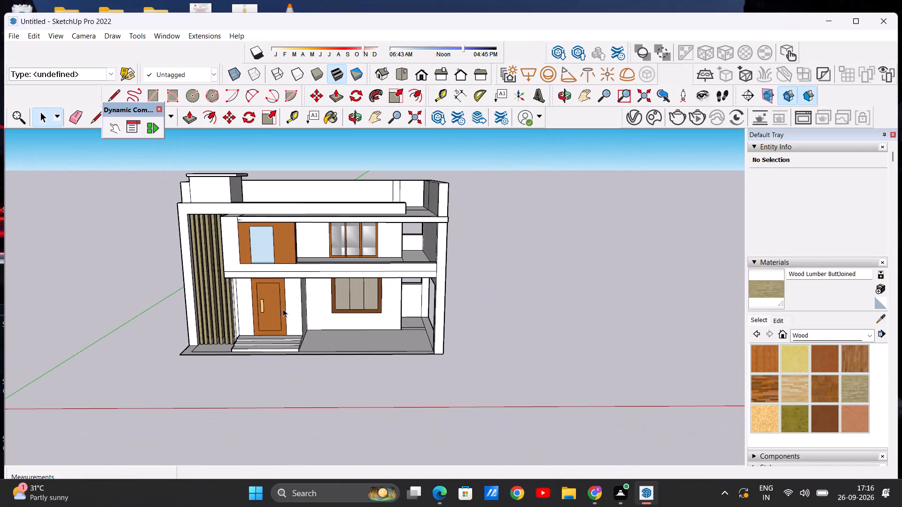
Erase the two stray lines crossing the ground floor at the entry to the side passage.
scroll(432, 330, up, 3)
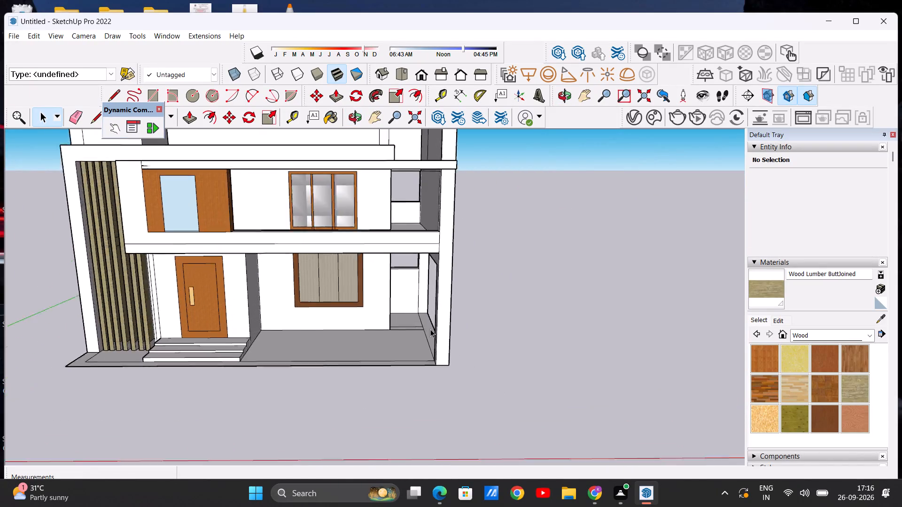
scroll(430, 329, up, 2)
middle_drag(408, 324, 413, 370)
scroll(397, 307, up, 9)
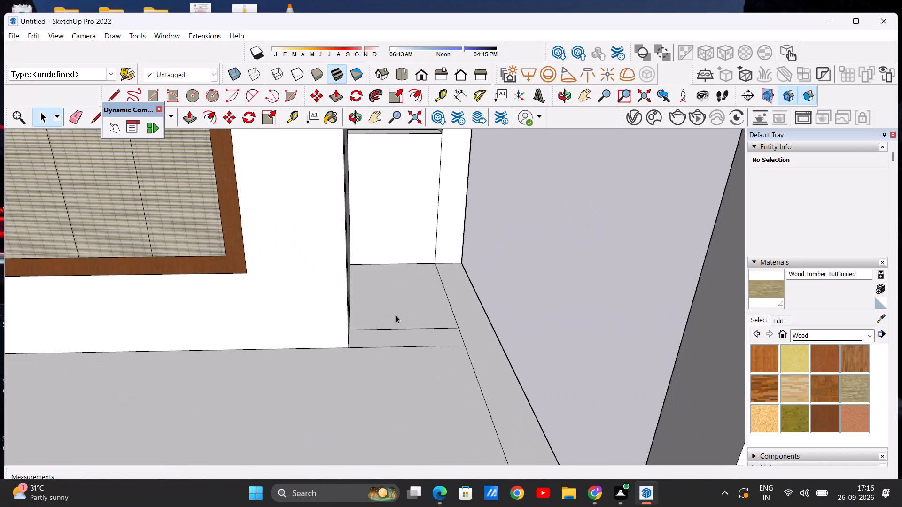
middle_drag(391, 326, 393, 372)
middle_drag(436, 402, 412, 283)
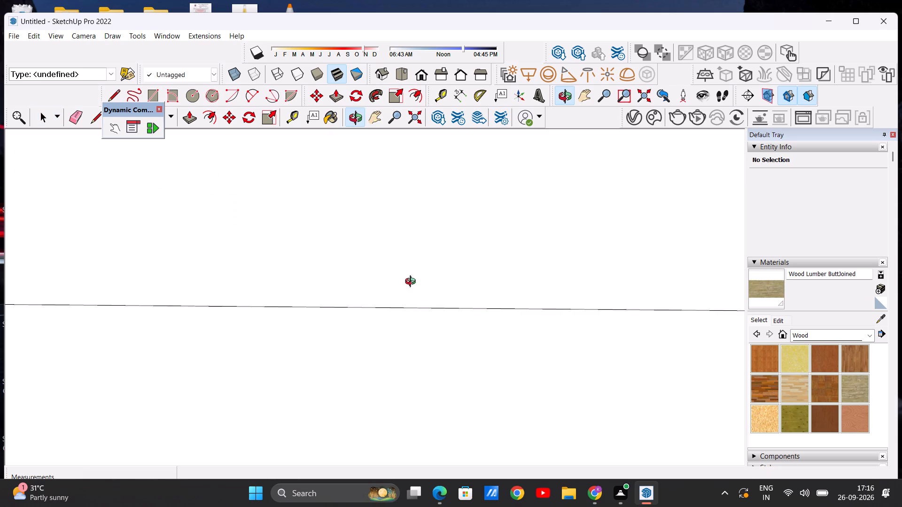
middle_drag(412, 283, 409, 267)
scroll(400, 261, down, 20)
scroll(400, 261, down, 4)
scroll(441, 410, up, 1)
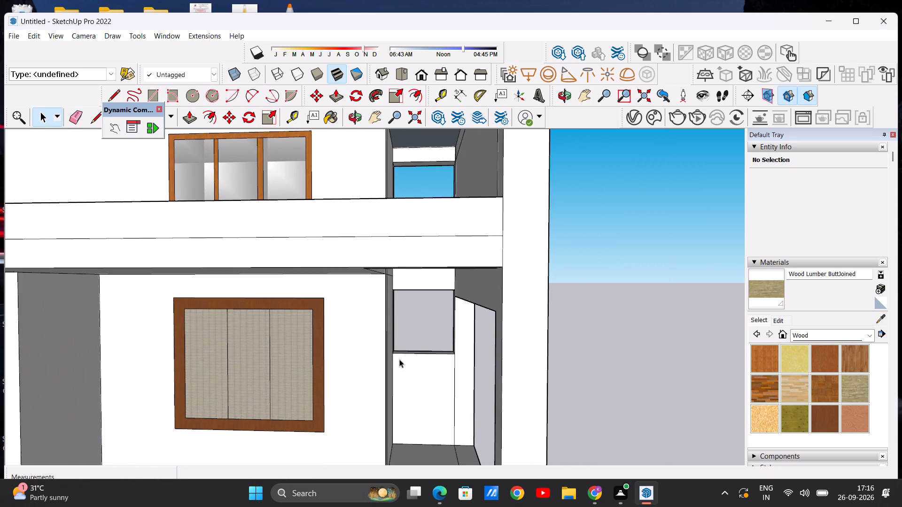
scroll(397, 349, down, 6)
scroll(440, 431, up, 10)
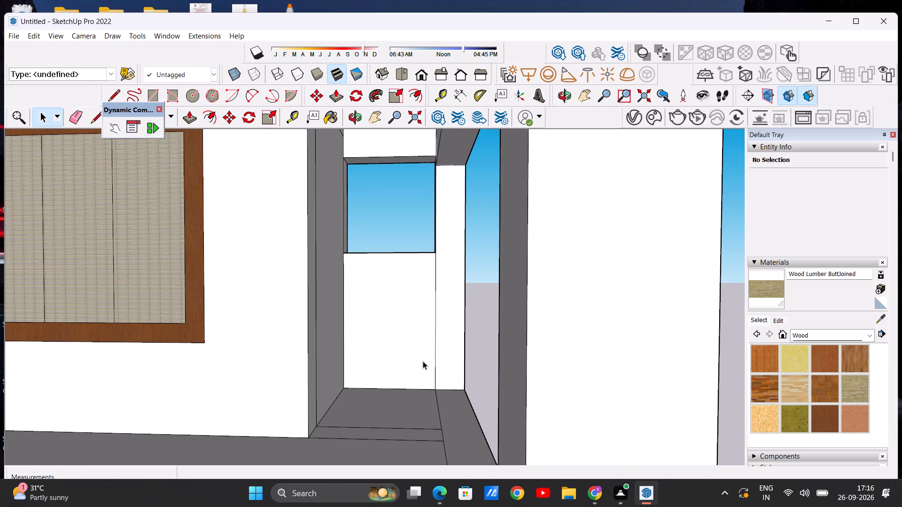
click(74, 111)
drag(376, 420, 372, 446)
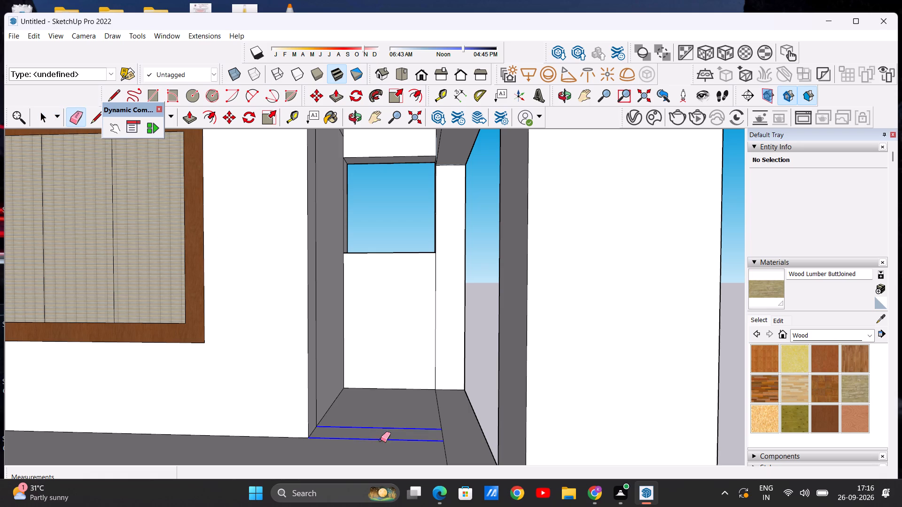
scroll(386, 417, down, 8)
middle_drag(357, 473, 362, 333)
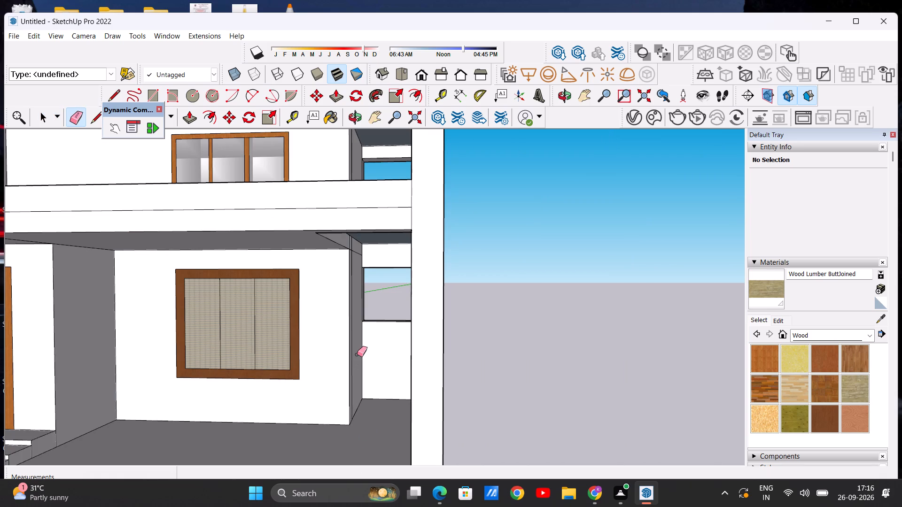
key(space)
Examine the underside of the upper floor and the side wall with its long opening from below.
scroll(343, 370, down, 1)
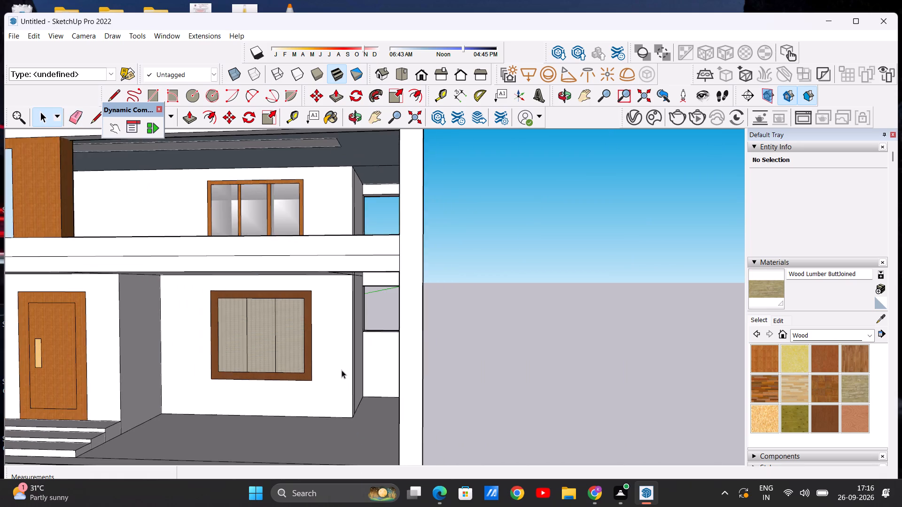
middle_drag(337, 340, 365, 321)
scroll(365, 321, down, 5)
middle_drag(372, 347, 364, 263)
scroll(367, 284, up, 8)
middle_drag(372, 361, 329, 330)
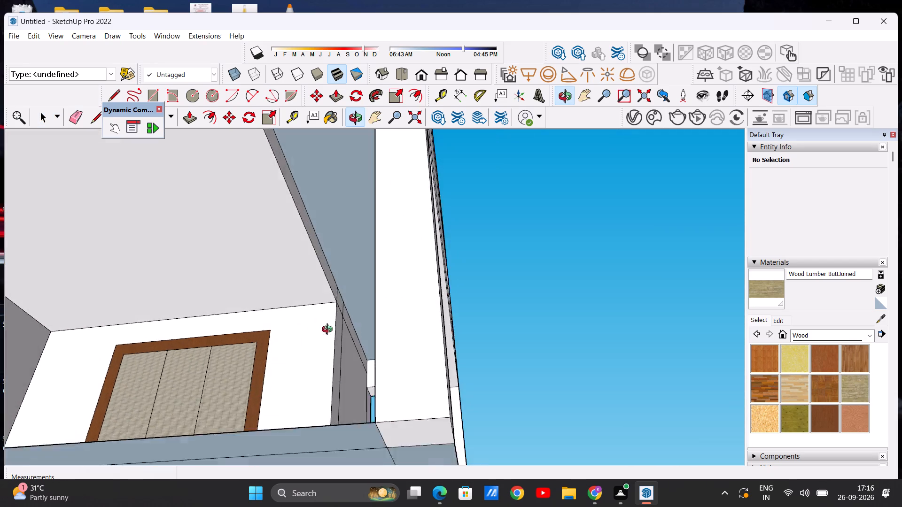
middle_drag(329, 330, 140, 315)
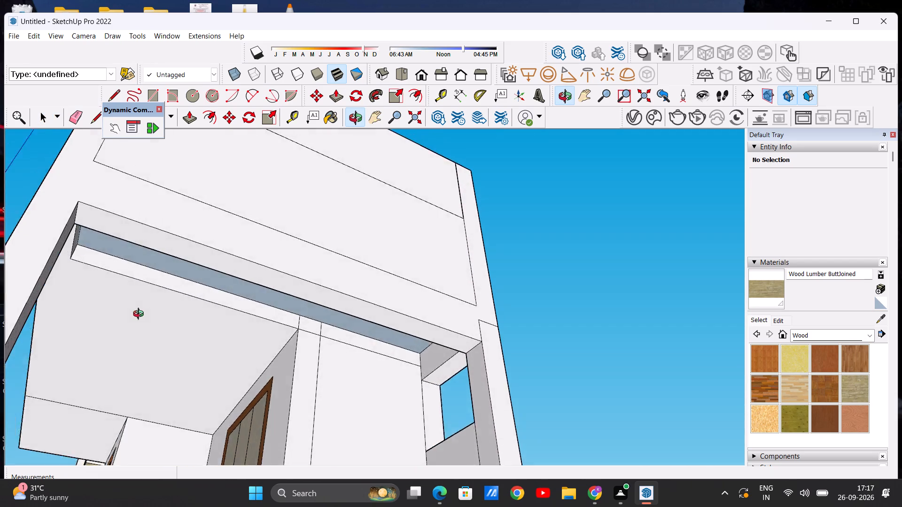
middle_drag(140, 315, 94, 300)
scroll(165, 297, up, 7)
scroll(264, 318, down, 5)
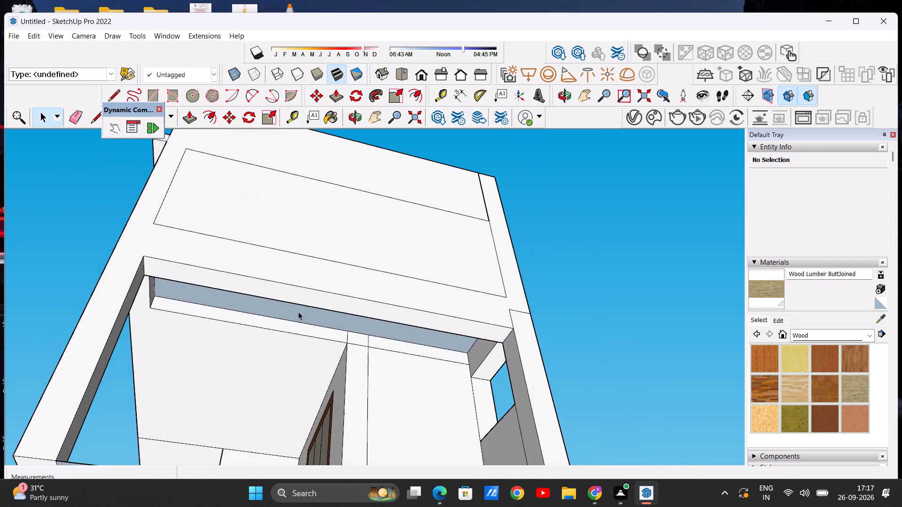
scroll(298, 312, down, 12)
Examine the complete front facade, the fins beside the entrance and the upper balcony for unfinished areas.
middle_drag(232, 327, 480, 506)
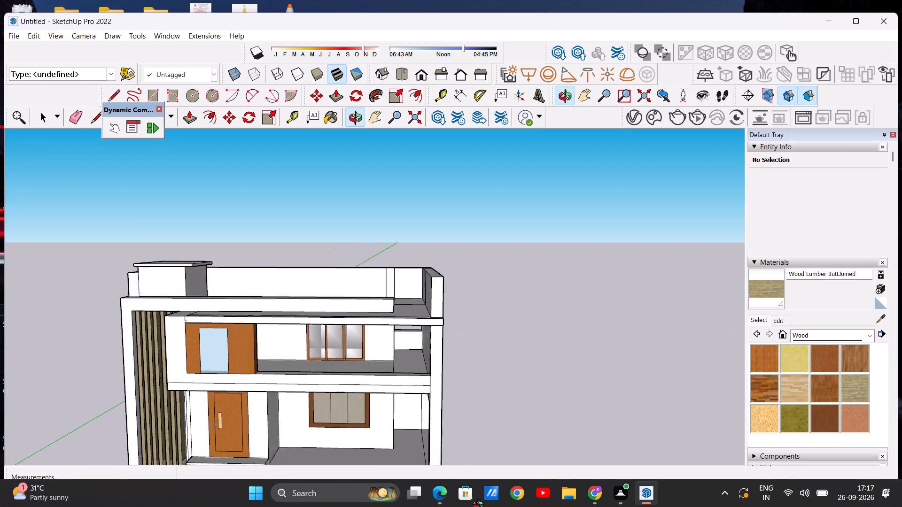
middle_drag(480, 506, 435, 488)
scroll(358, 369, down, 3)
middle_drag(249, 406, 327, 413)
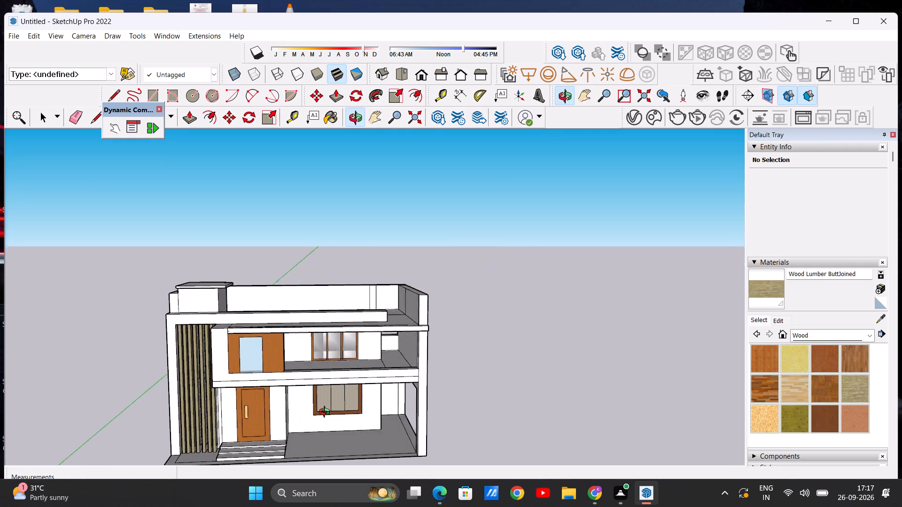
middle_drag(327, 413, 301, 428)
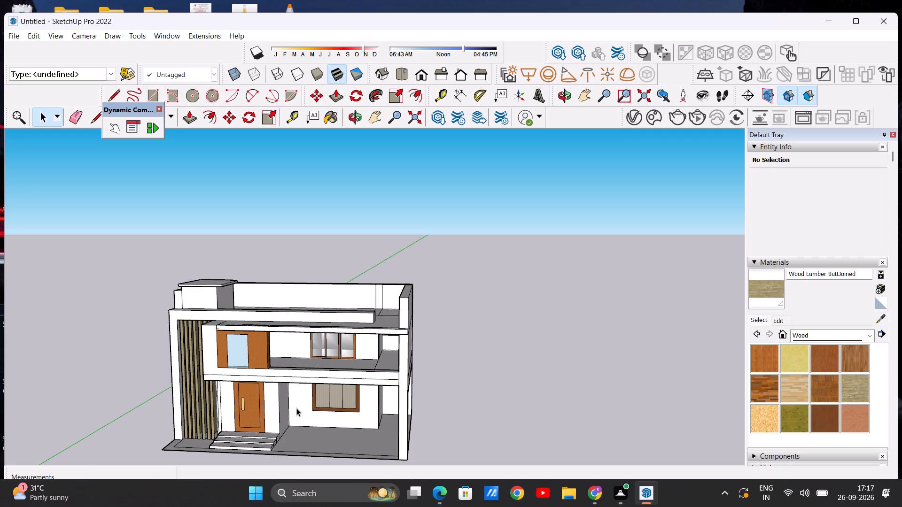
scroll(234, 384, down, 20)
scroll(234, 384, down, 7)
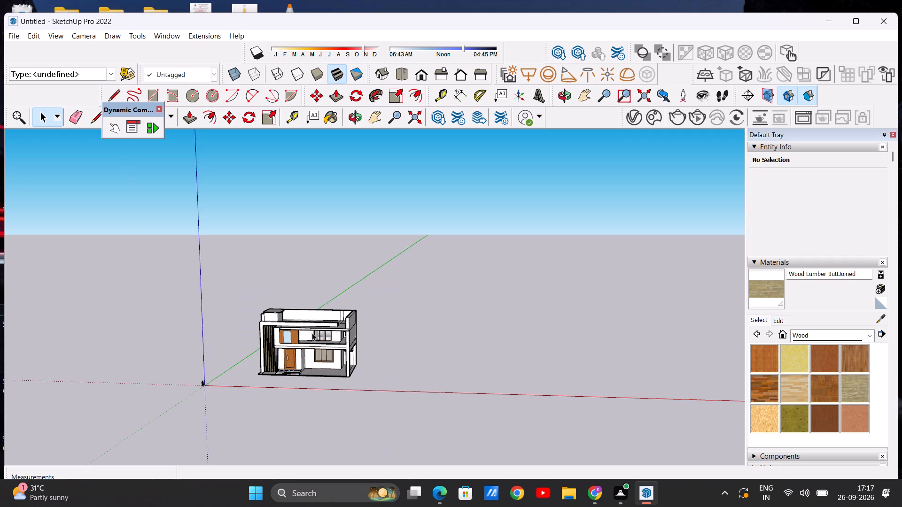
scroll(242, 372, up, 10)
scroll(310, 302, up, 9)
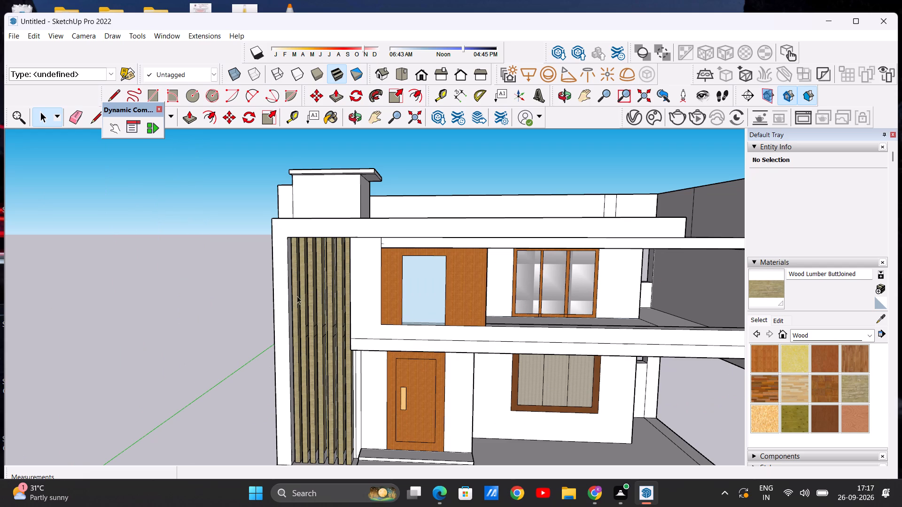
scroll(267, 331, down, 7)
scroll(239, 360, up, 10)
scroll(260, 212, down, 9)
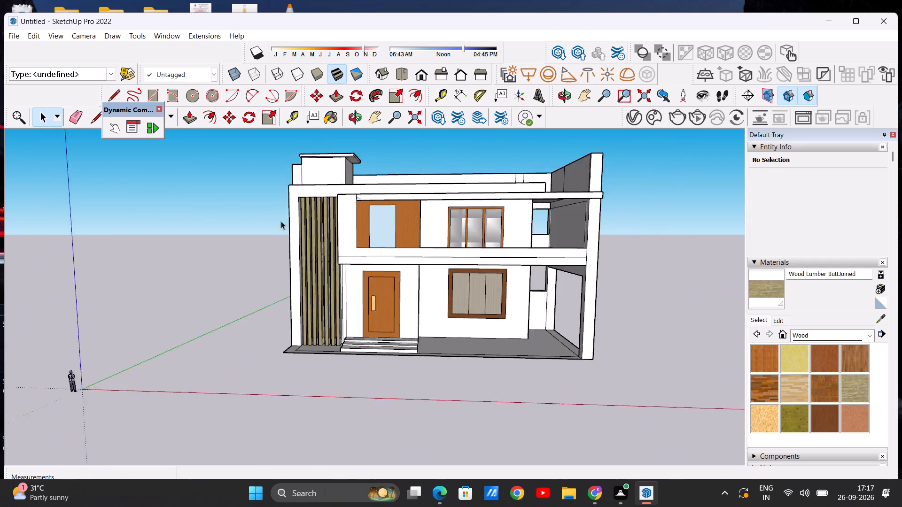
scroll(281, 221, down, 2)
scroll(309, 283, up, 8)
scroll(346, 264, up, 9)
scroll(389, 271, up, 3)
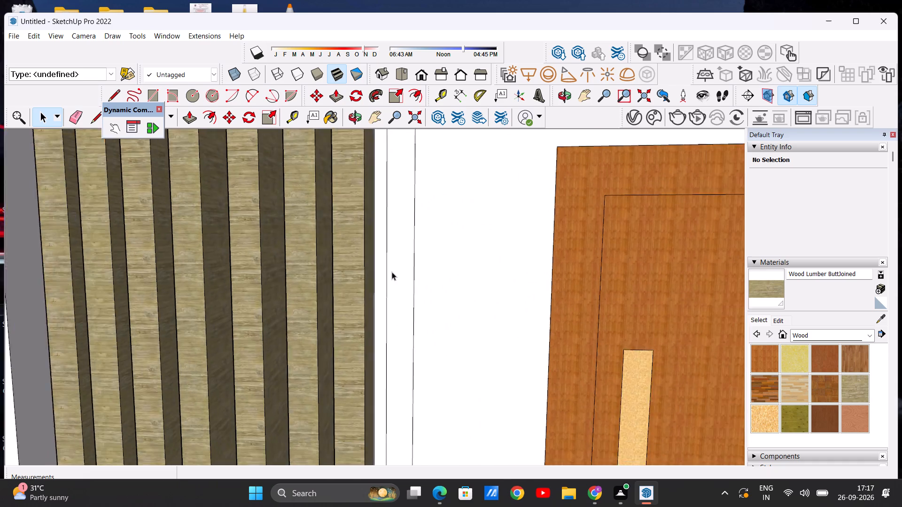
scroll(392, 272, up, 5)
scroll(399, 274, down, 20)
middle_drag(412, 262, 430, 305)
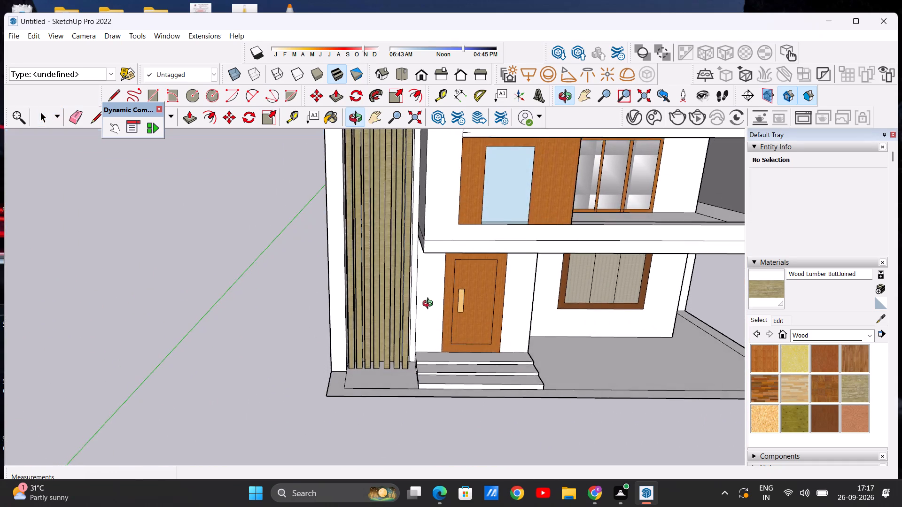
middle_drag(430, 305, 217, 312)
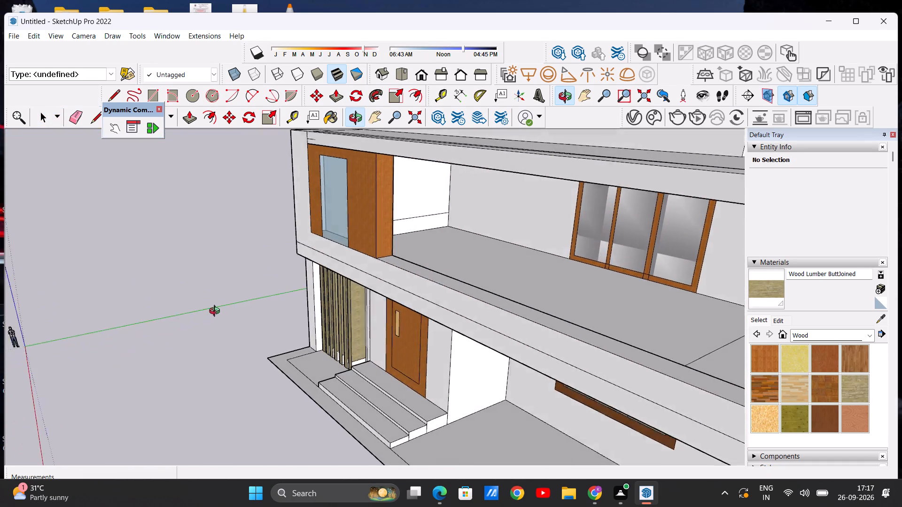
Paint the remaining white faces at the bottom of the entrance fins with Wood Lumber ButtJoined.
middle_drag(217, 312, 203, 314)
middle_drag(203, 316, 212, 346)
scroll(340, 345, up, 13)
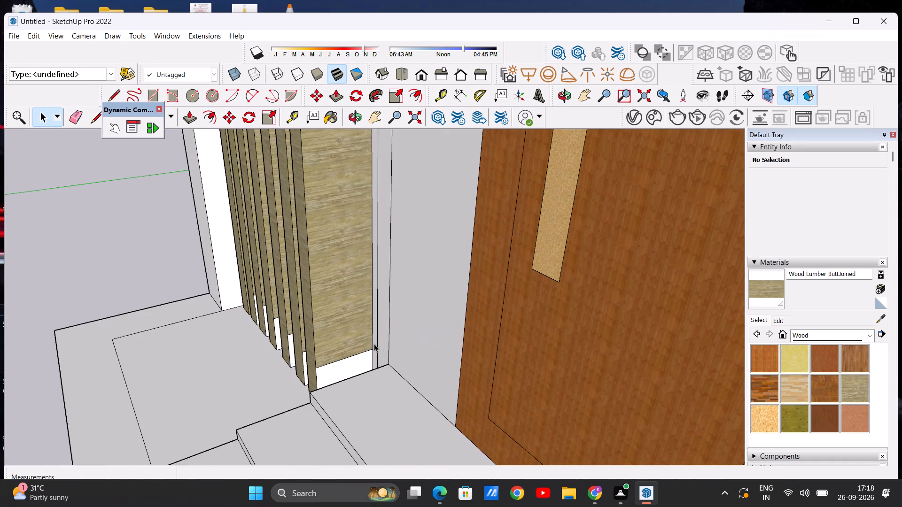
middle_drag(316, 385, 330, 329)
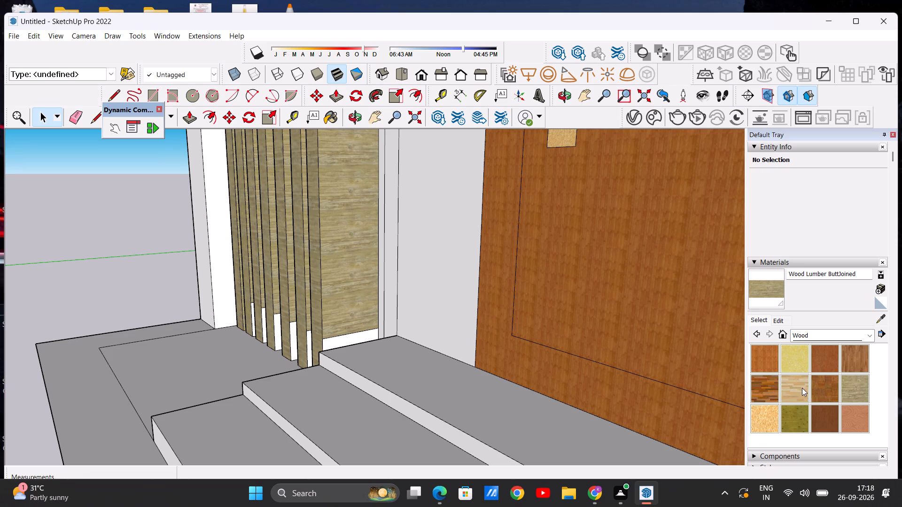
click(854, 385)
scroll(237, 354, up, 6)
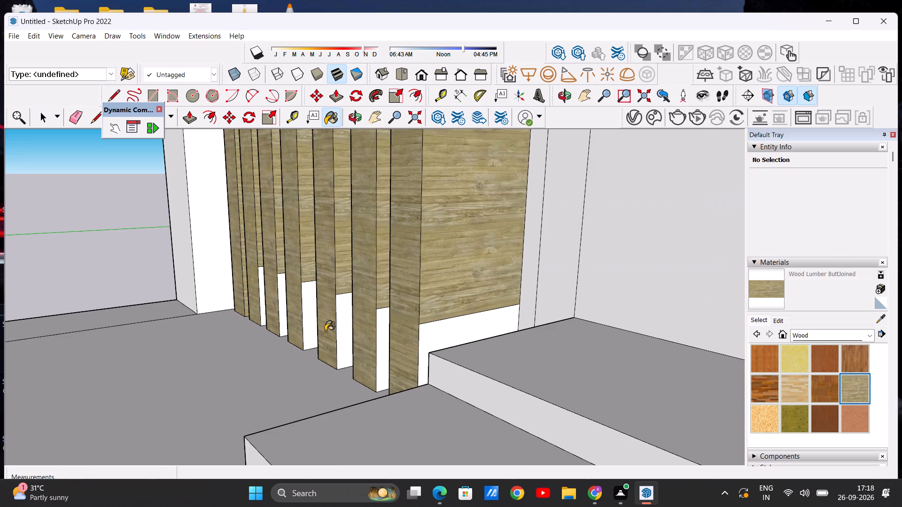
click(441, 335)
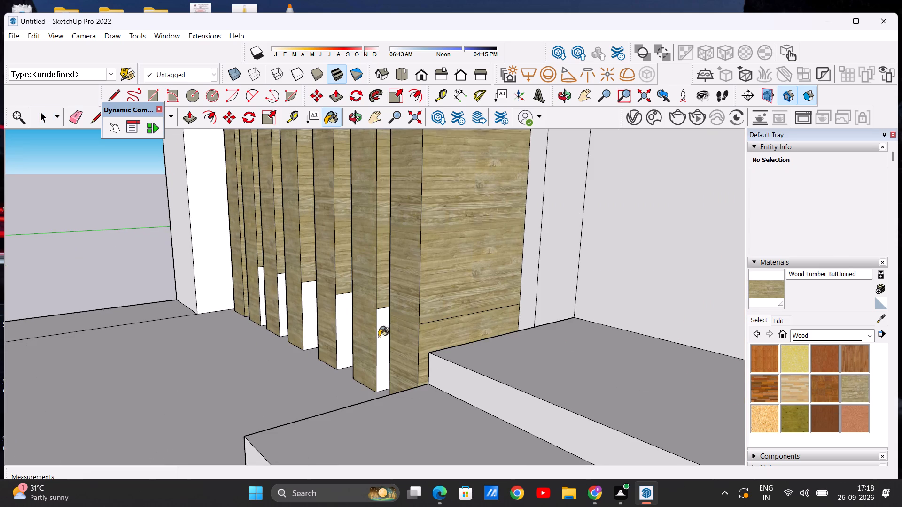
click(383, 336)
click(342, 328)
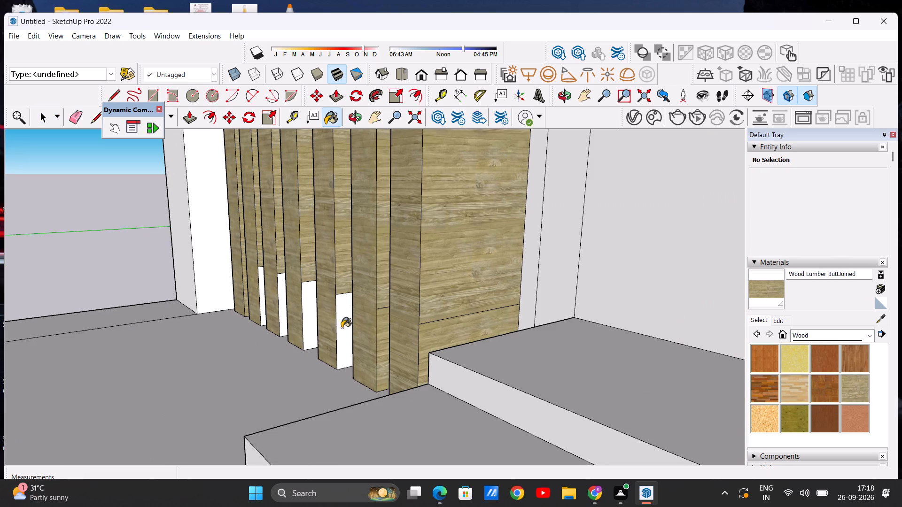
click(305, 307)
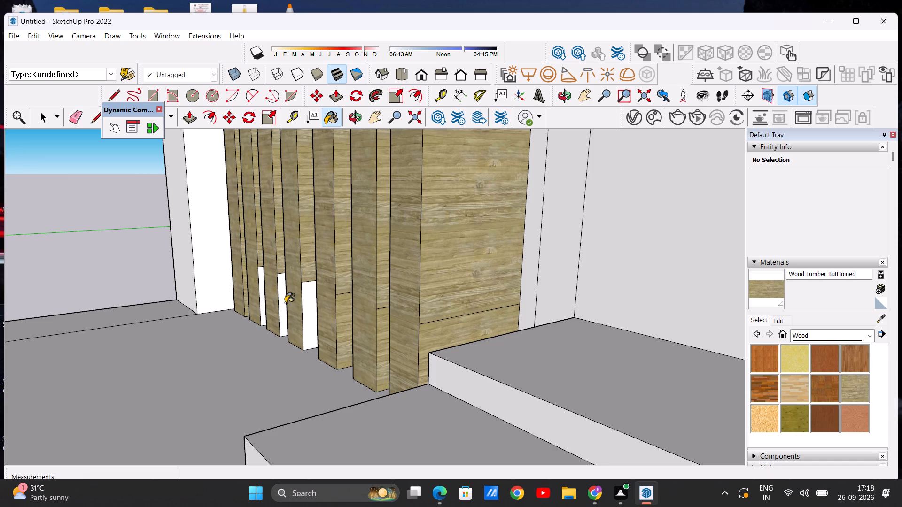
click(283, 302)
click(261, 295)
Examine the painted fins up close and along their full height for any unclad areas.
middle_drag(237, 297, 346, 297)
scroll(332, 302, down, 20)
scroll(332, 302, down, 6)
scroll(350, 228, up, 3)
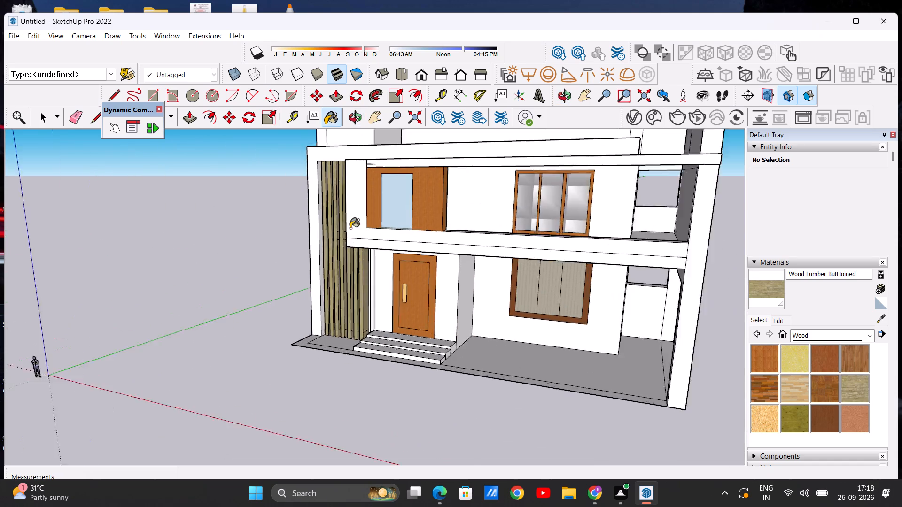
scroll(350, 228, up, 20)
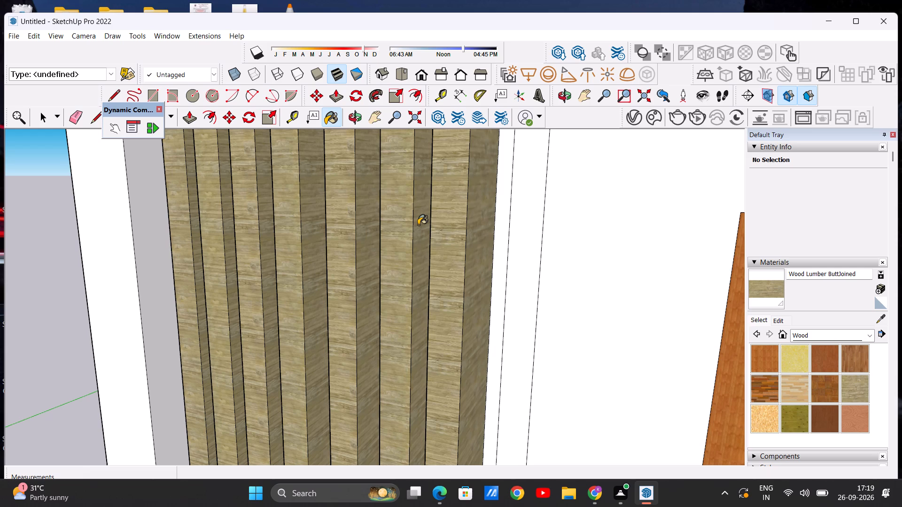
scroll(368, 299, down, 20)
scroll(368, 299, down, 15)
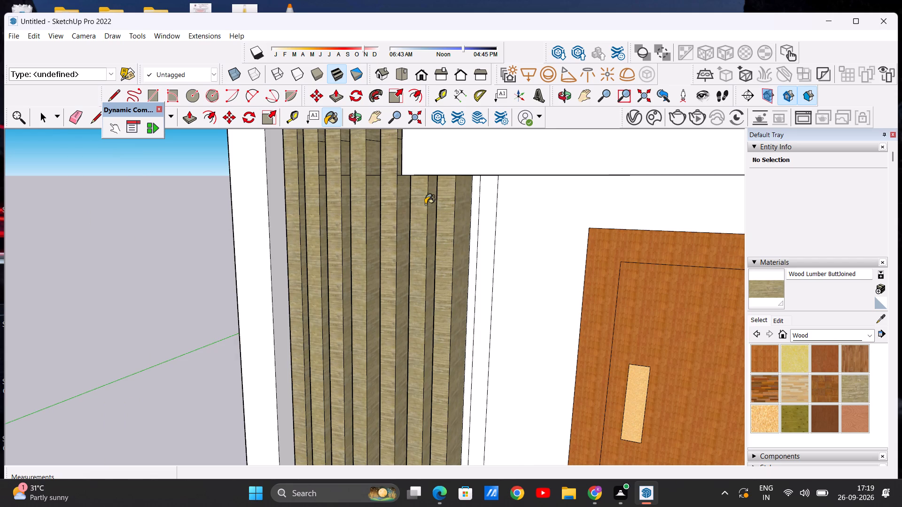
key(space)
scroll(411, 209, down, 20)
scroll(411, 209, down, 2)
Examine the whole front facade and the open upper balcony from several angles.
middle_drag(474, 302, 501, 350)
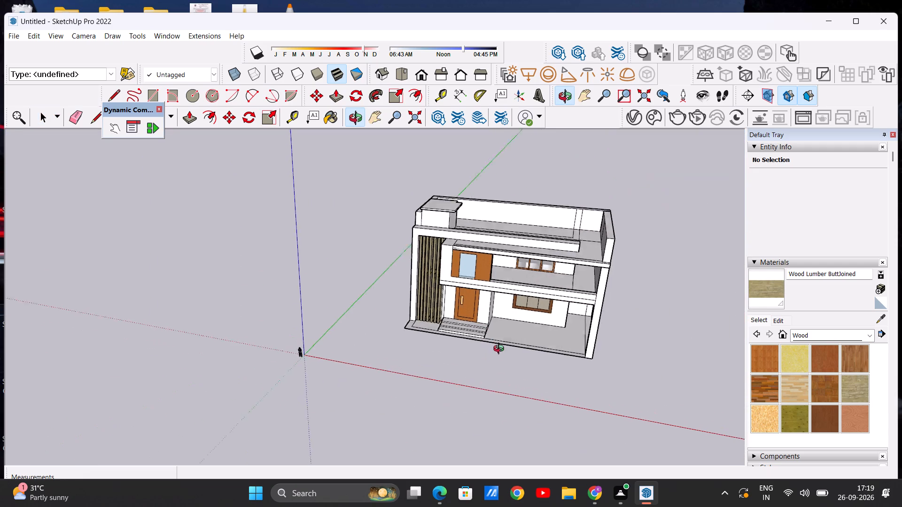
middle_drag(501, 350, 505, 366)
scroll(500, 287, up, 6)
middle_drag(506, 301, 428, 224)
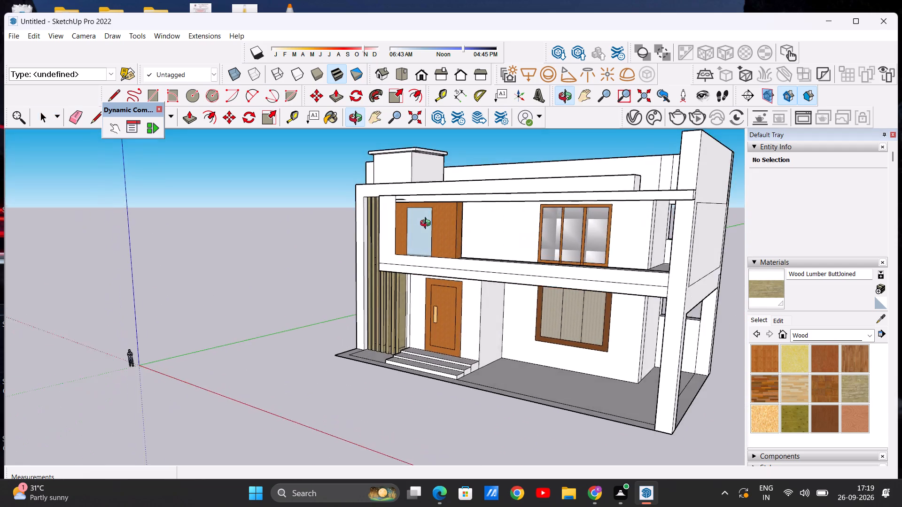
middle_drag(428, 224, 394, 248)
middle_drag(475, 290, 596, 277)
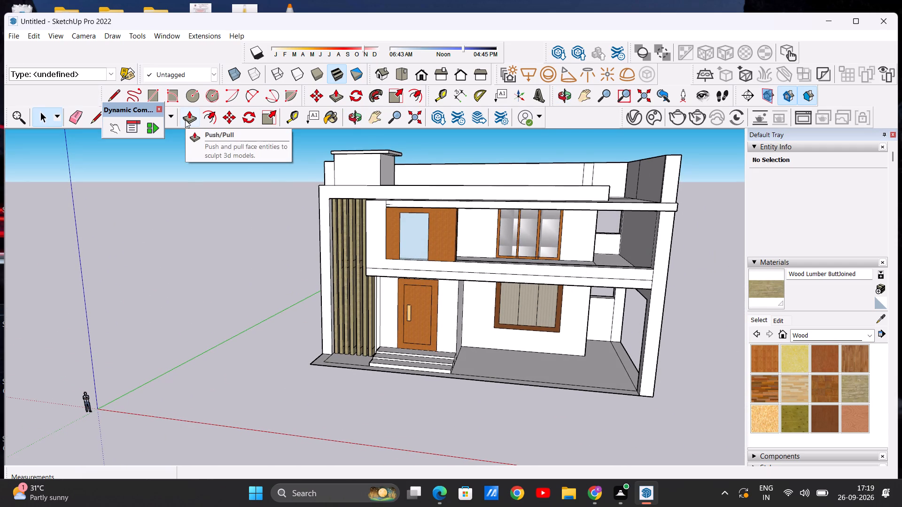
middle_drag(435, 291, 300, 312)
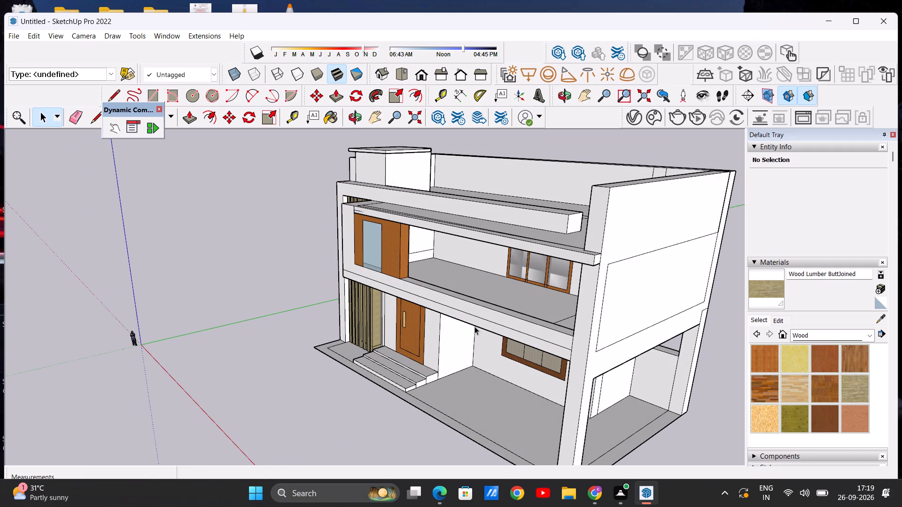
middle_drag(459, 319, 543, 365)
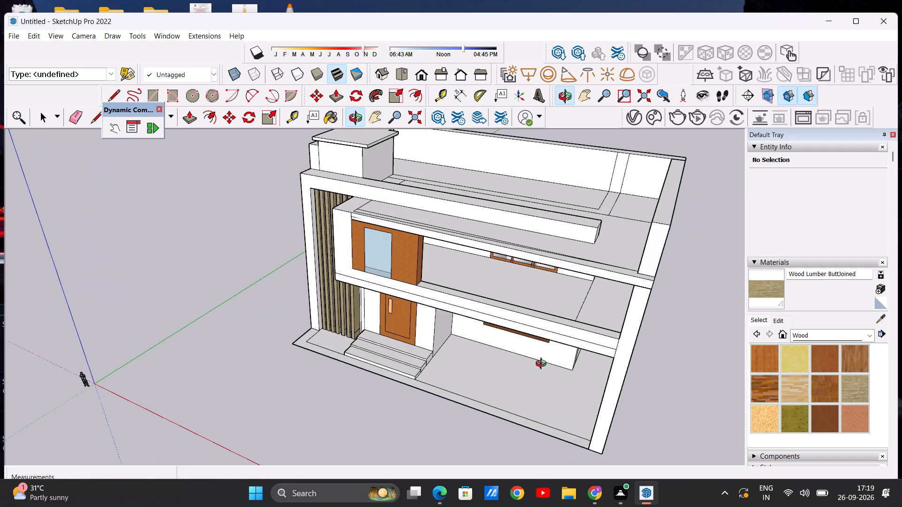
middle_drag(543, 365, 504, 381)
scroll(462, 312, up, 1)
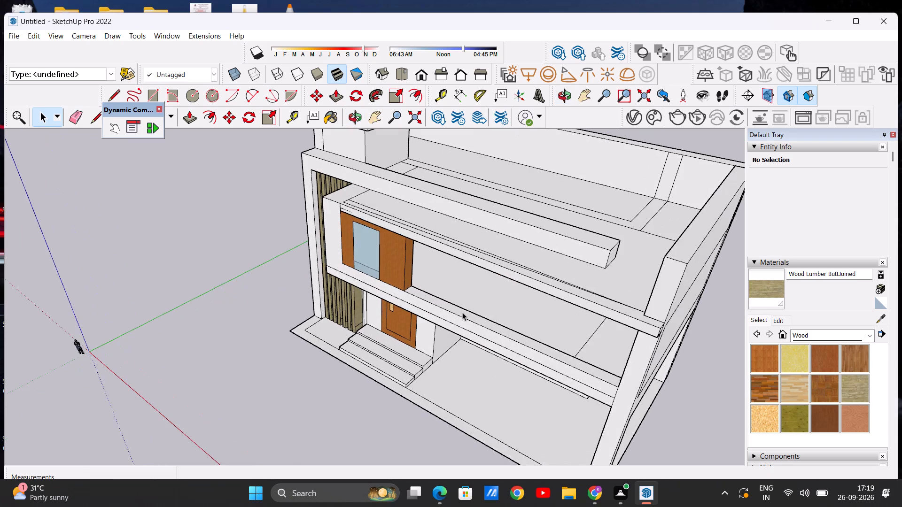
middle_drag(460, 347, 646, 317)
middle_drag(482, 309, 409, 330)
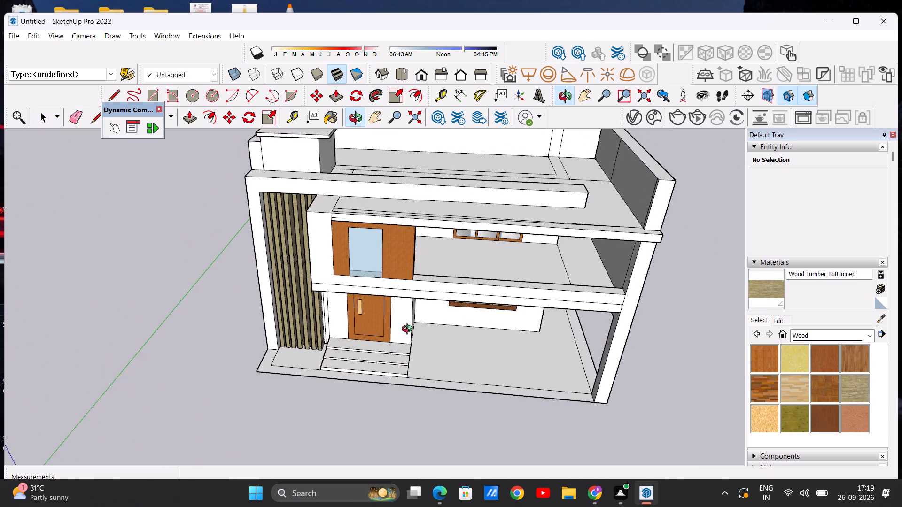
middle_drag(409, 330, 507, 320)
Draw a 24-sided circle of about 4 5/8" radius on the inner face of the end pillar, above the upper balcony's edge.
scroll(592, 233, up, 6)
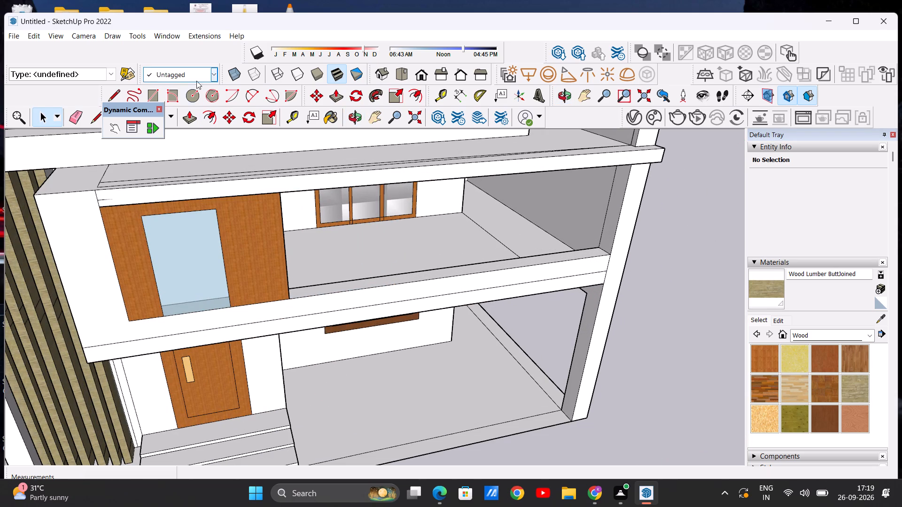
click(188, 92)
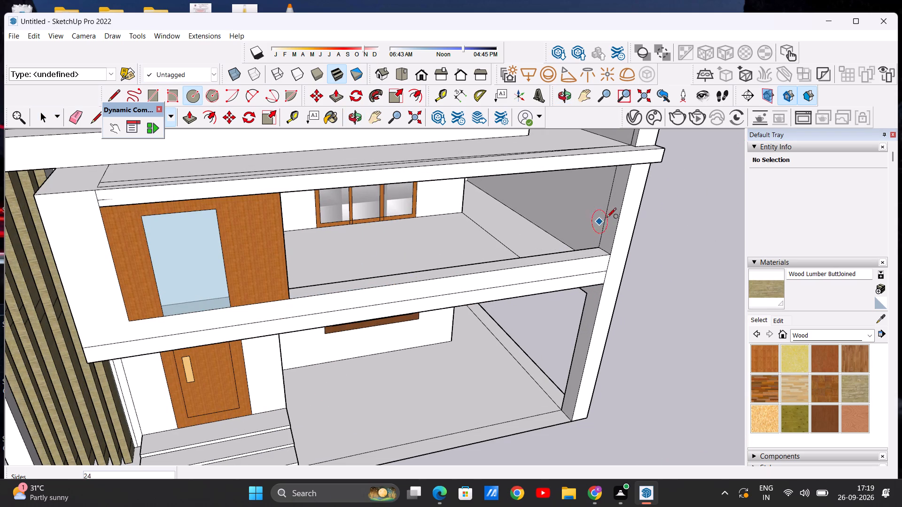
scroll(614, 207, up, 12)
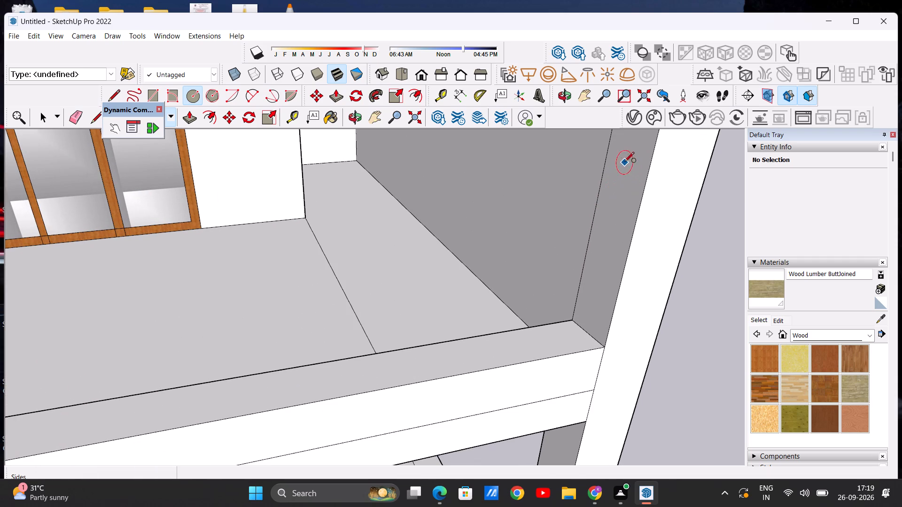
scroll(612, 223, down, 14)
middle_drag(595, 277, 554, 200)
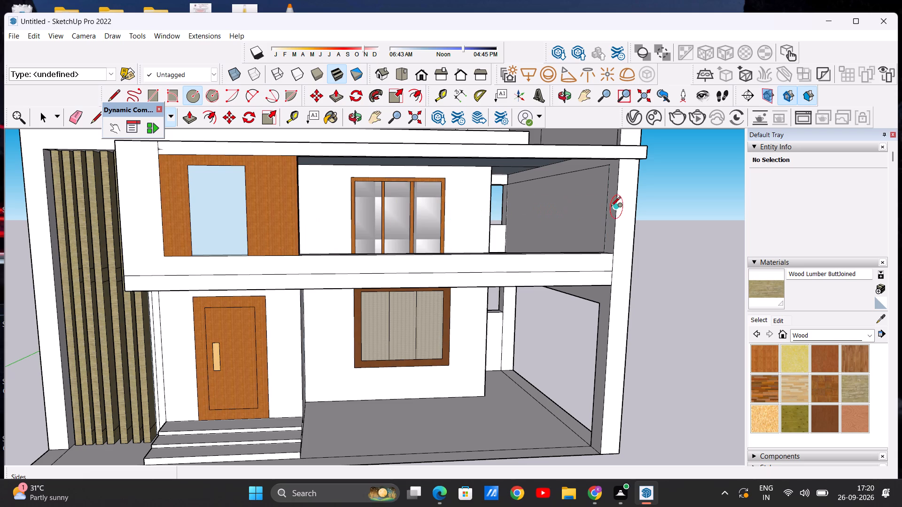
middle_drag(611, 207, 639, 219)
scroll(608, 212, up, 11)
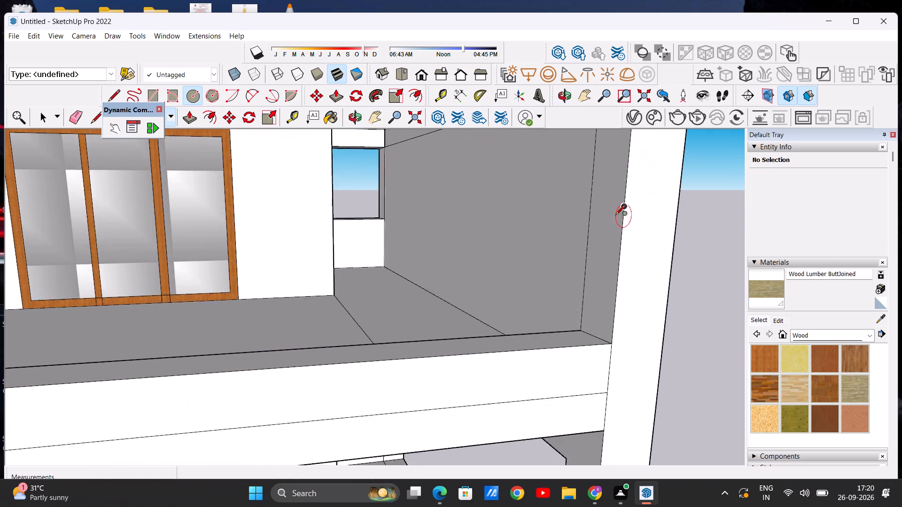
scroll(615, 215, up, 8)
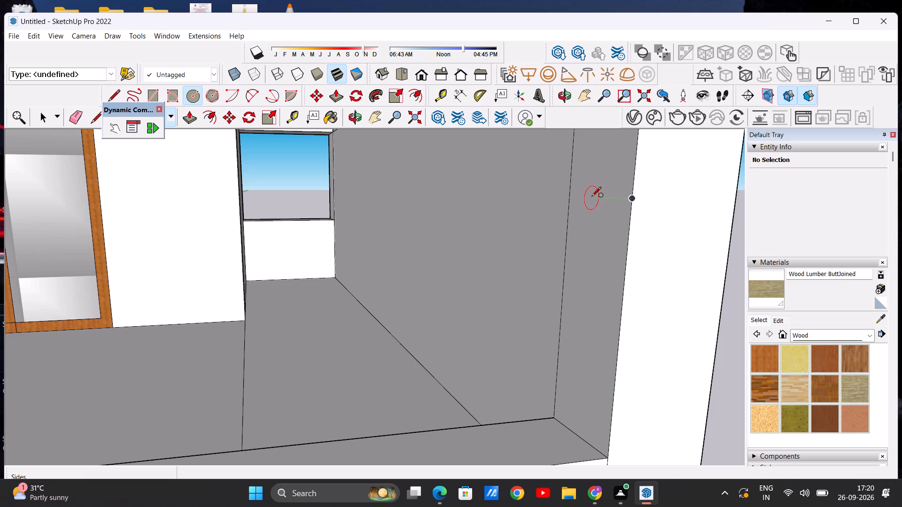
key(space)
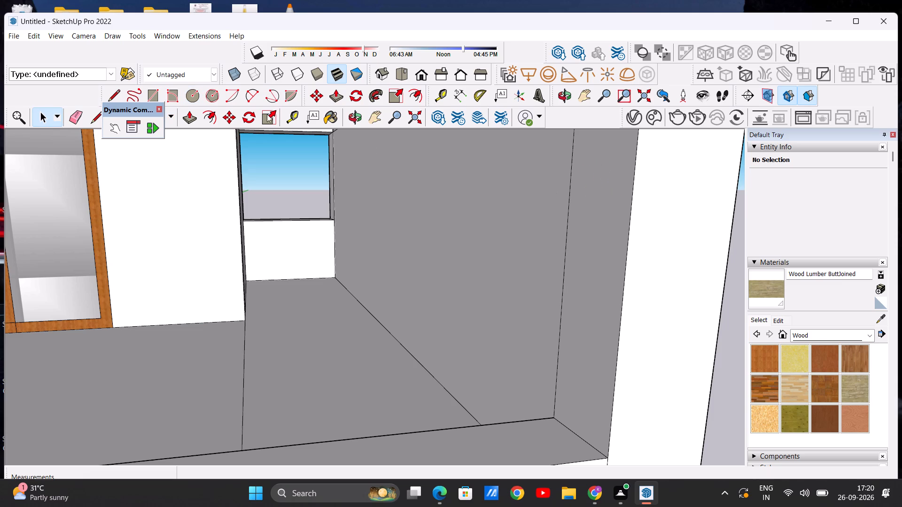
click(191, 91)
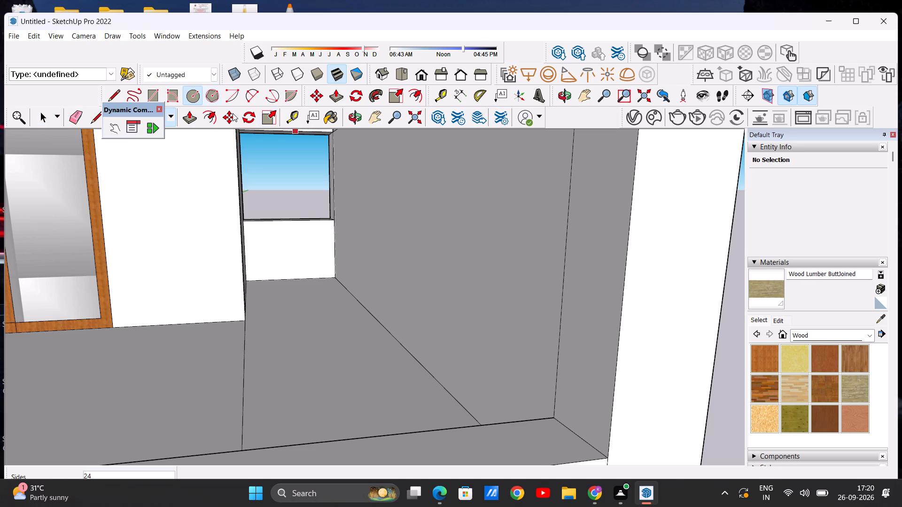
click(590, 221)
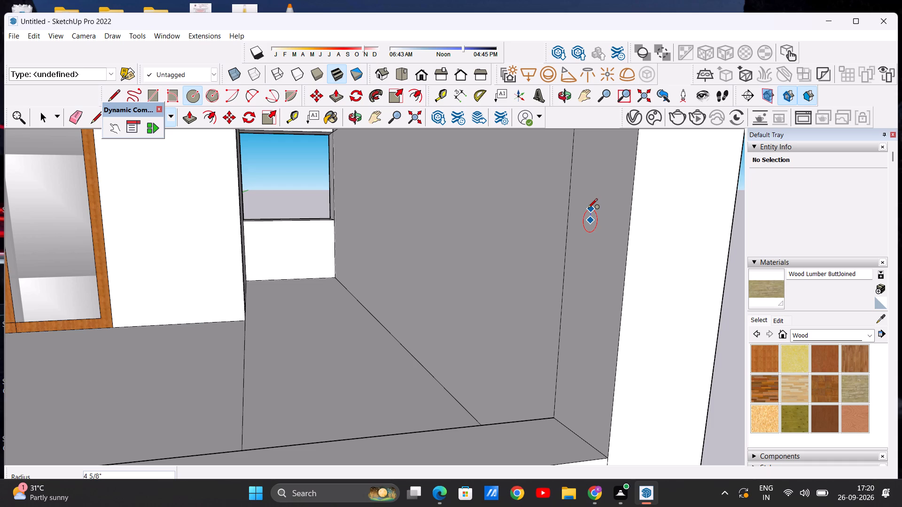
click(588, 209)
key(space)
Push/Pull the circle about 56' 8 1/4" across the balcony to the wood-clad box wall as a round handrail.
scroll(299, 239, down, 9)
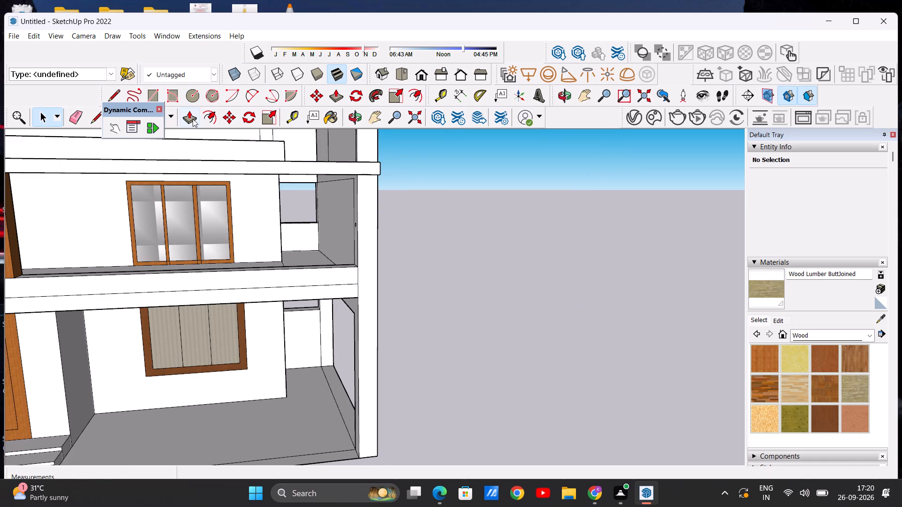
click(188, 118)
middle_drag(257, 265, 324, 259)
scroll(383, 221, up, 10)
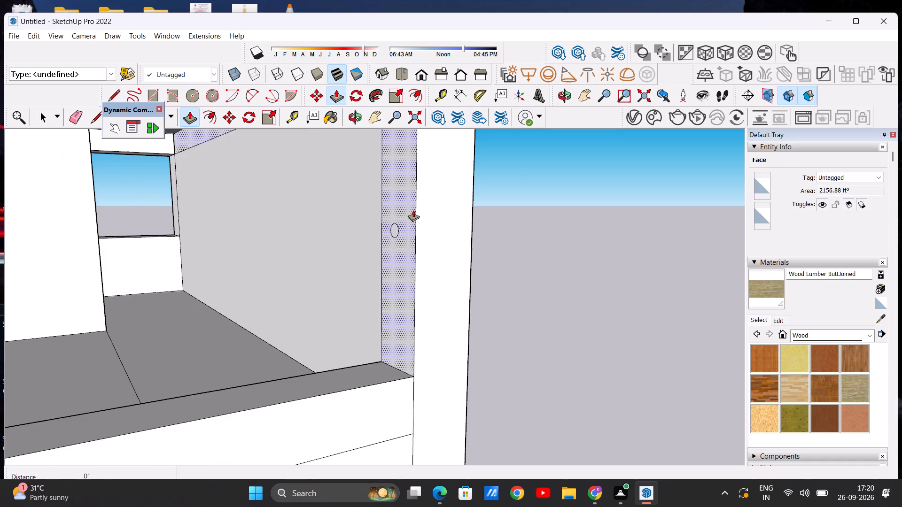
scroll(413, 210, up, 6)
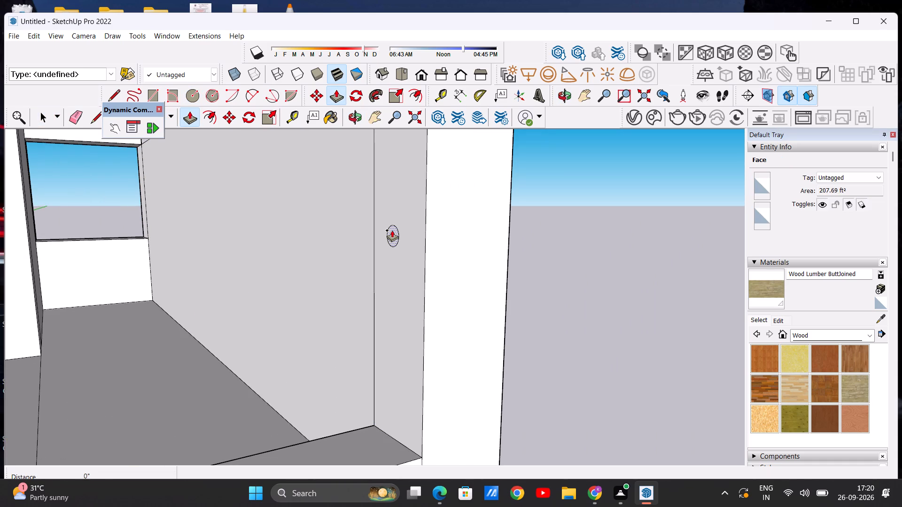
click(392, 230)
scroll(294, 263, down, 16)
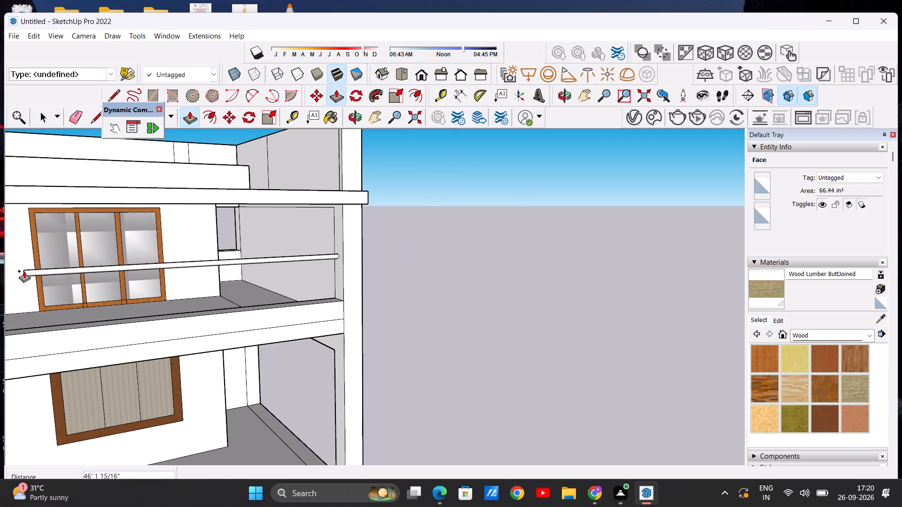
scroll(140, 265, down, 13)
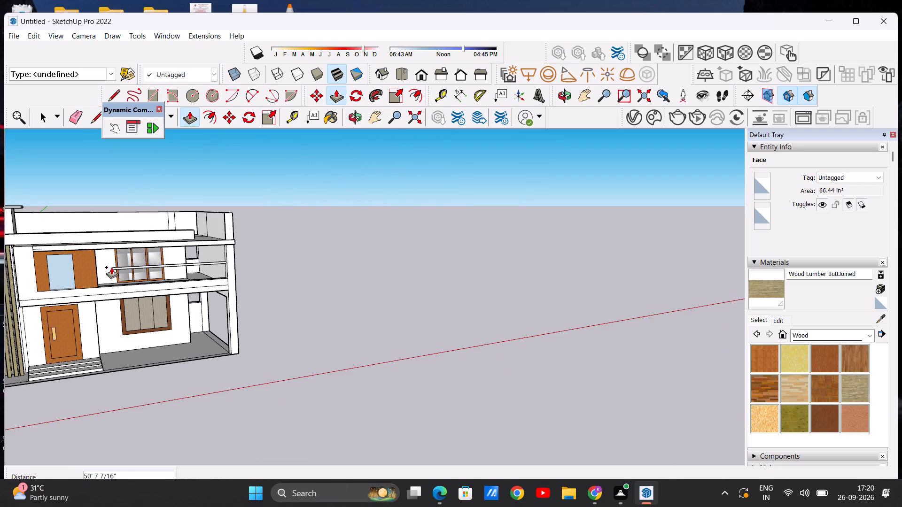
scroll(111, 267, up, 13)
middle_drag(101, 272, 23, 295)
scroll(94, 273, up, 5)
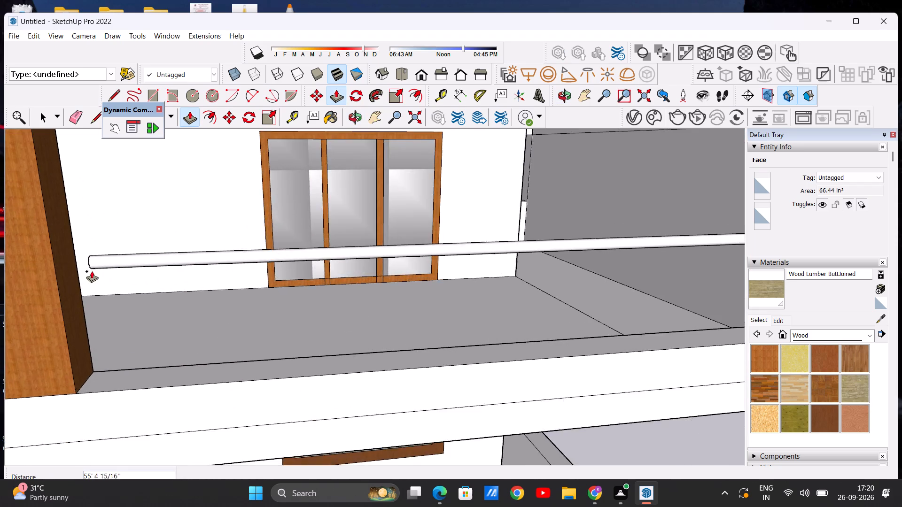
scroll(92, 271, up, 7)
click(58, 241)
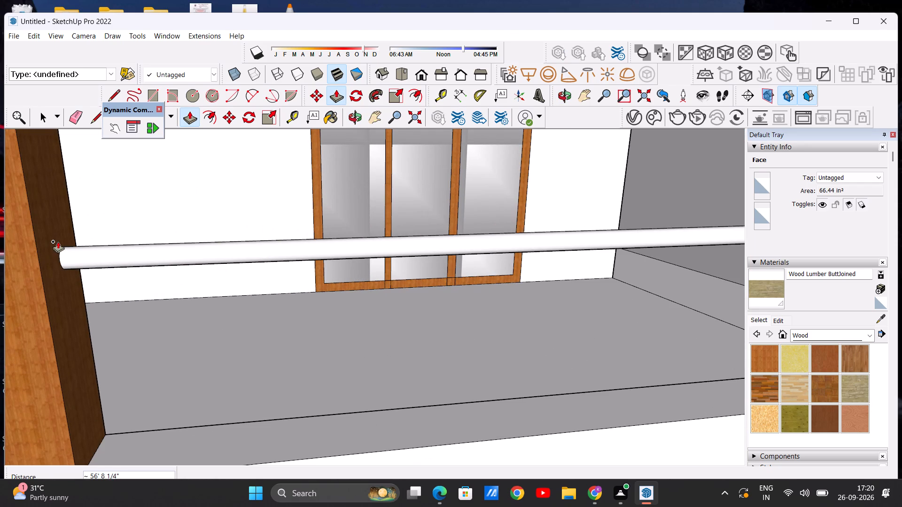
key(space)
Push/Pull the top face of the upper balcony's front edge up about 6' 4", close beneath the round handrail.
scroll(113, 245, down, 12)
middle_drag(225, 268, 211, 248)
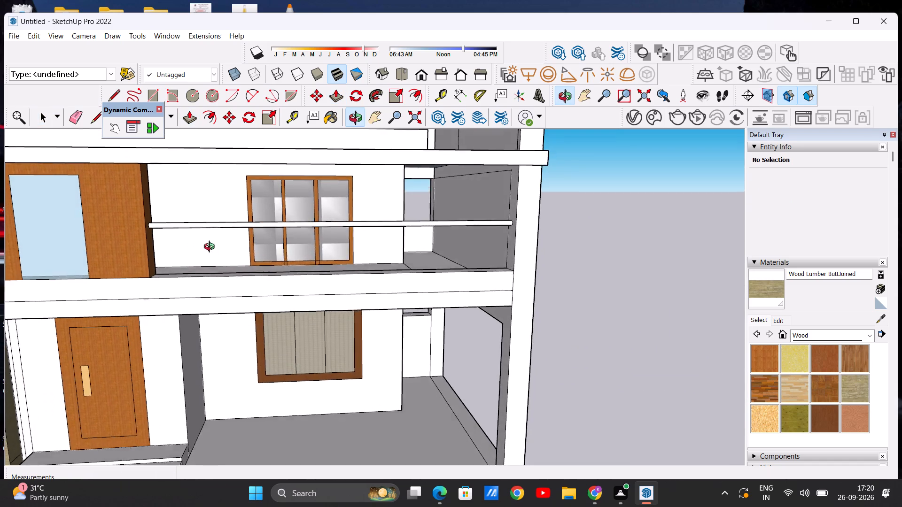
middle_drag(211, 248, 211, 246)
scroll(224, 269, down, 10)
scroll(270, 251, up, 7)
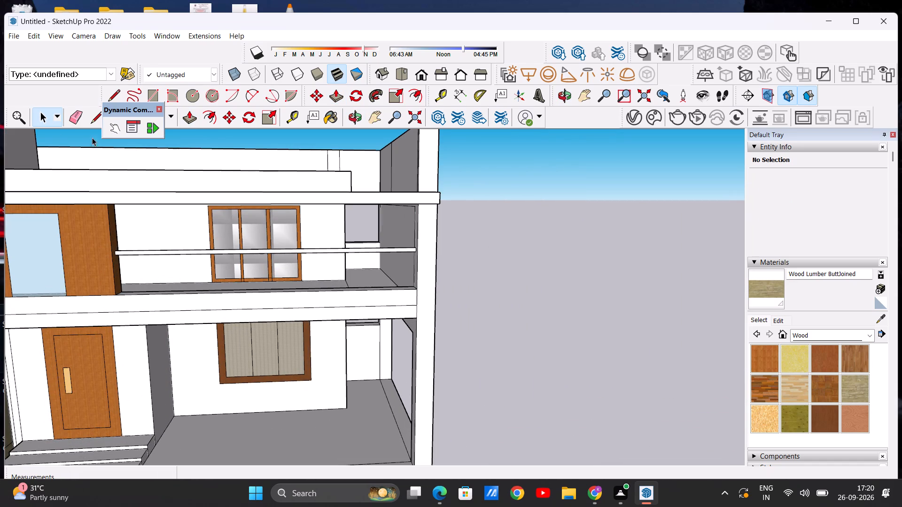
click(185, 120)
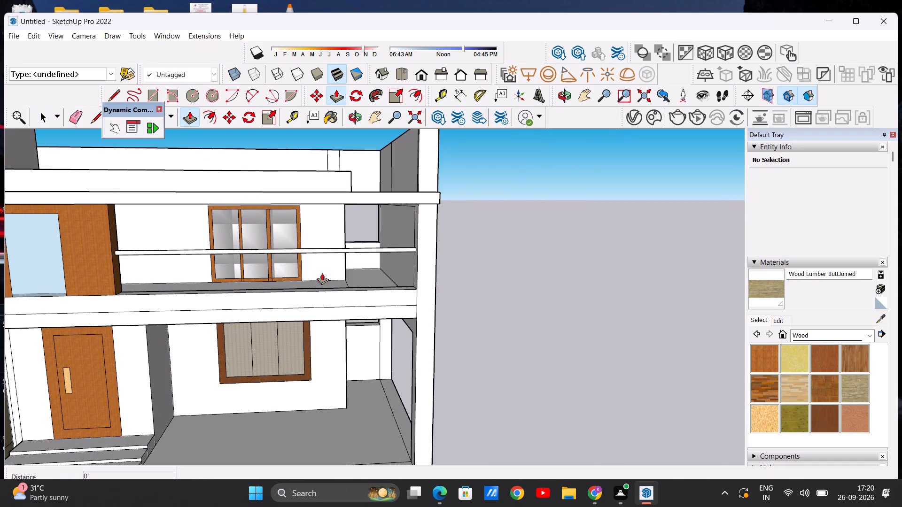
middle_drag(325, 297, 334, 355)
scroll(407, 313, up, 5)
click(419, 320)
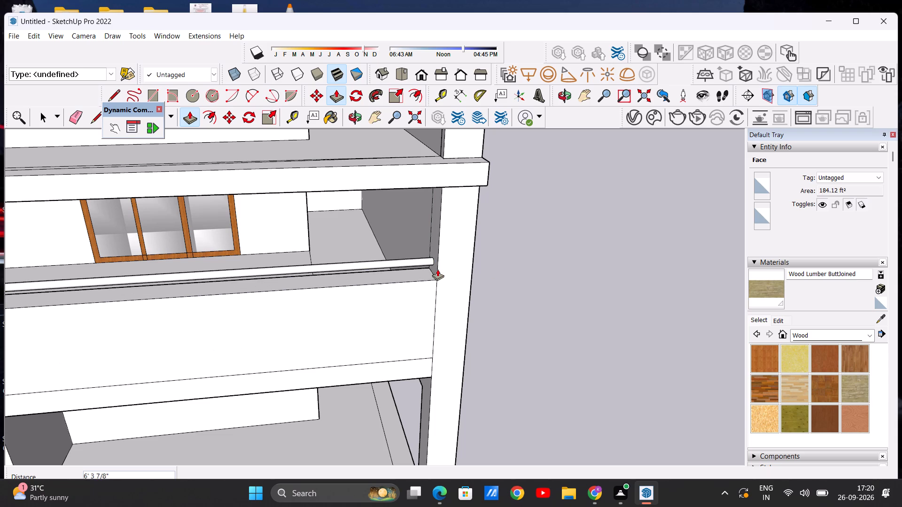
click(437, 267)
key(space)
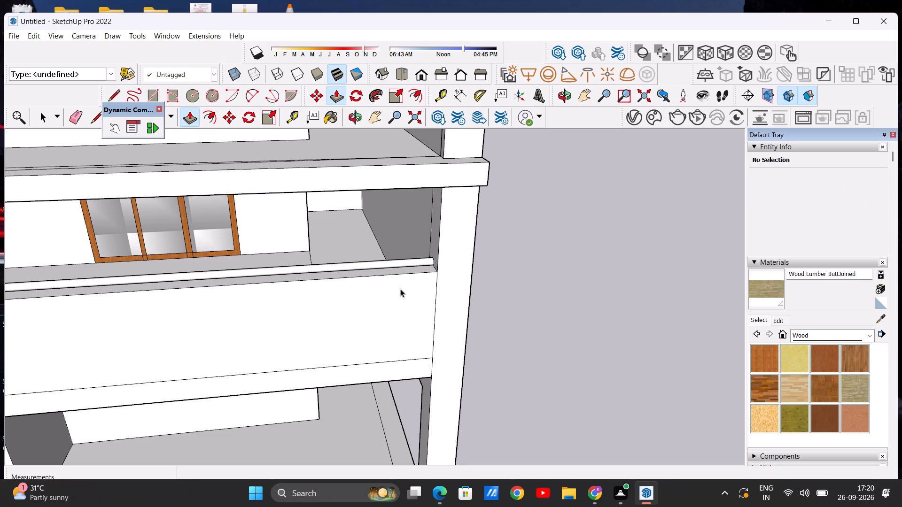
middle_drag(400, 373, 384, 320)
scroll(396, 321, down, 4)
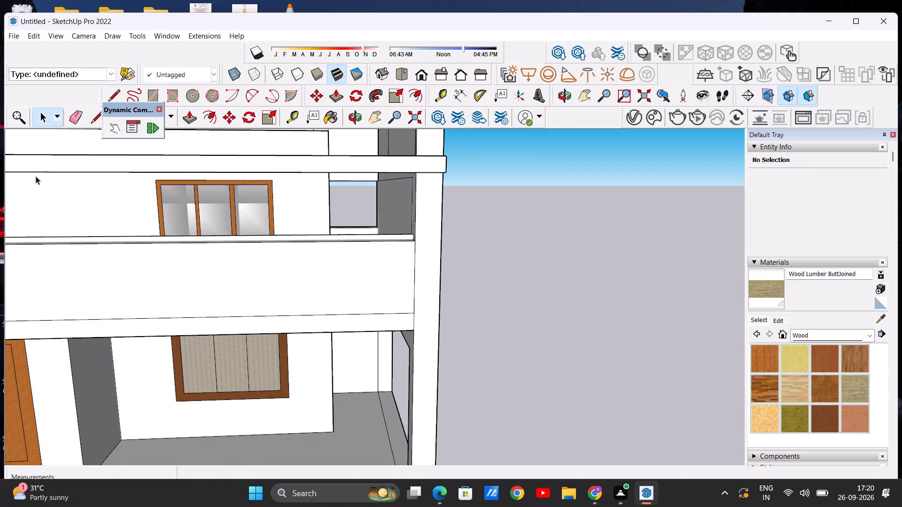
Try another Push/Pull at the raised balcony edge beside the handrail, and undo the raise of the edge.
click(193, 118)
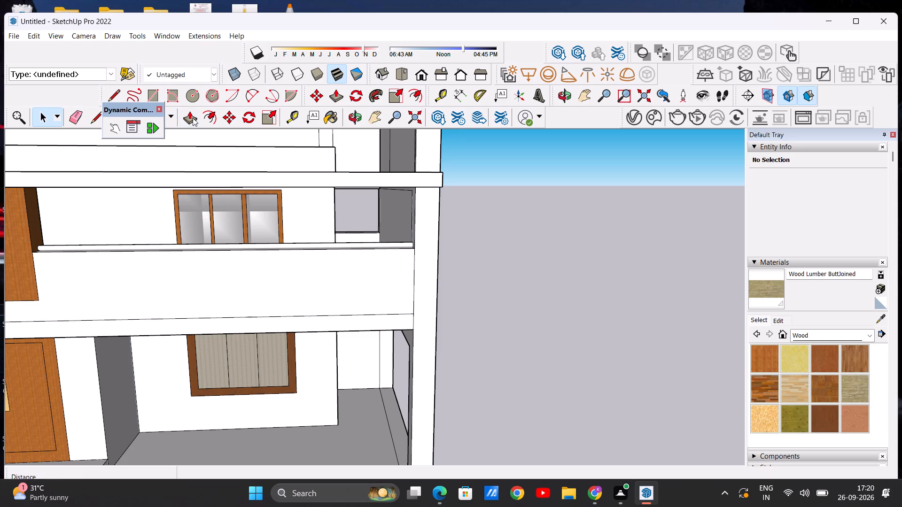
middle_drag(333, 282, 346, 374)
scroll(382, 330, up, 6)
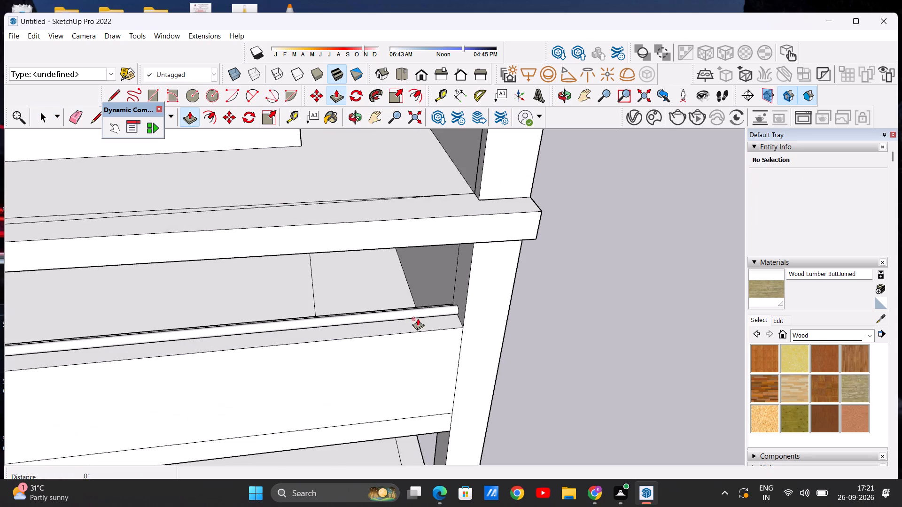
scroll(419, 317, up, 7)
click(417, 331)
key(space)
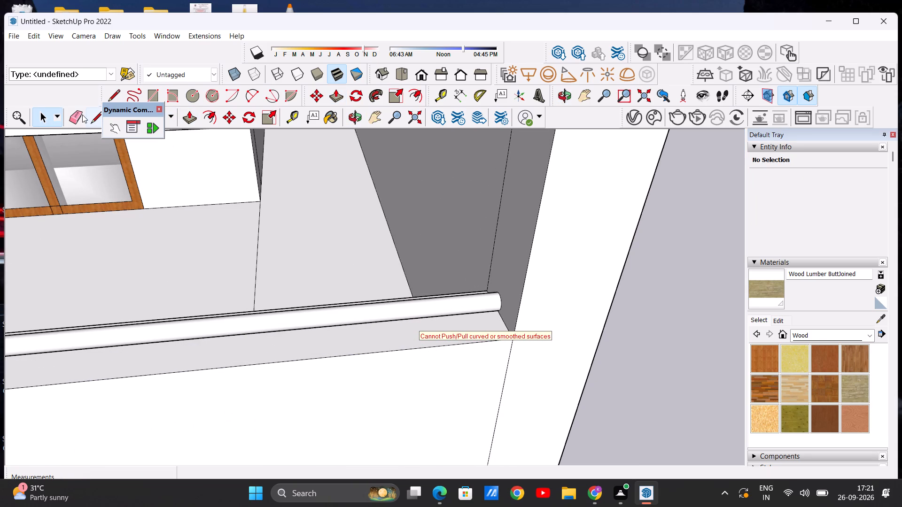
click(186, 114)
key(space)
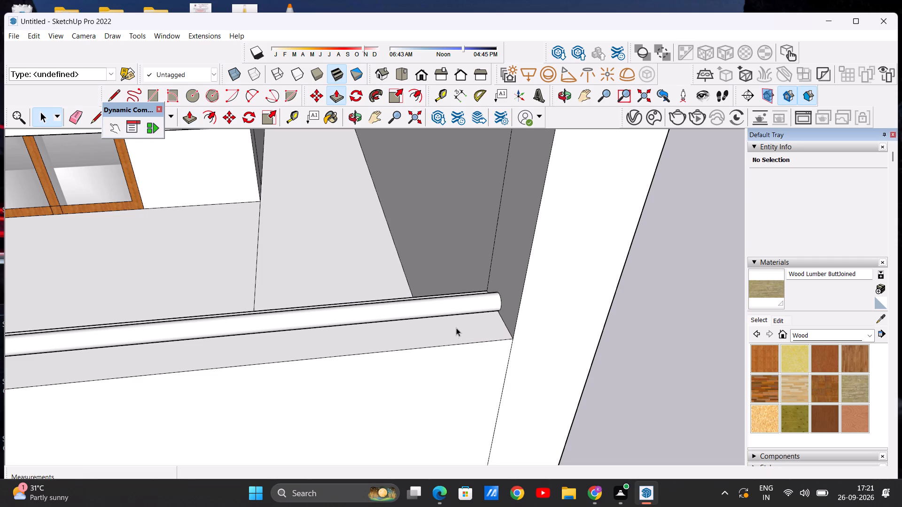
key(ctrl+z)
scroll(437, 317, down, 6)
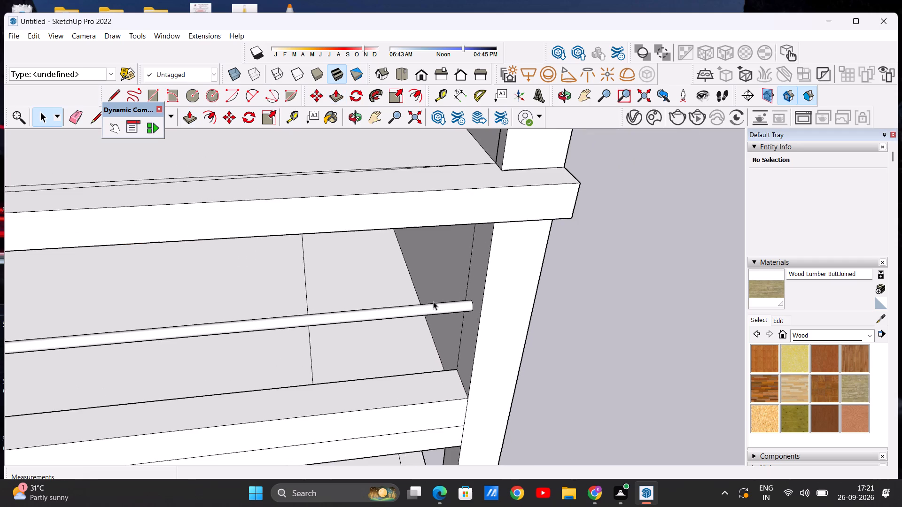
Push/Pull the top face of the upper balcony's front edge up to just below the handrail as a solid parapet.
click(191, 116)
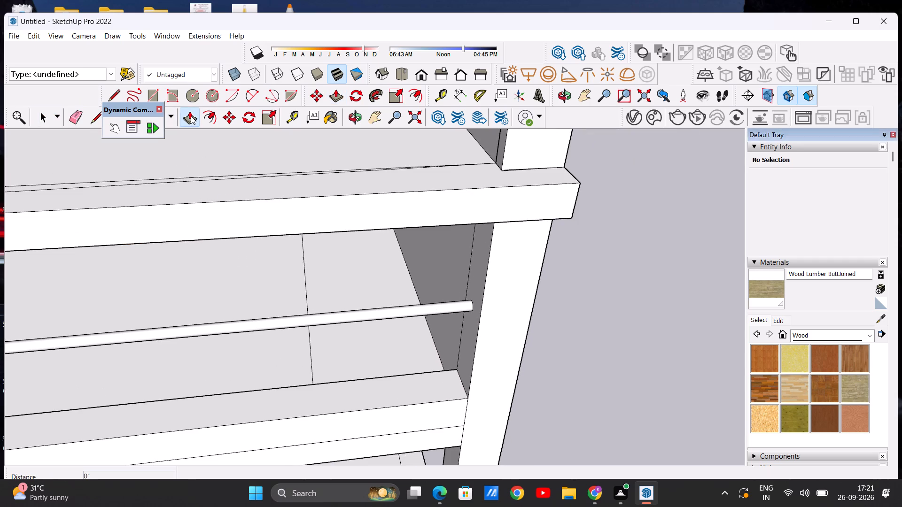
click(445, 385)
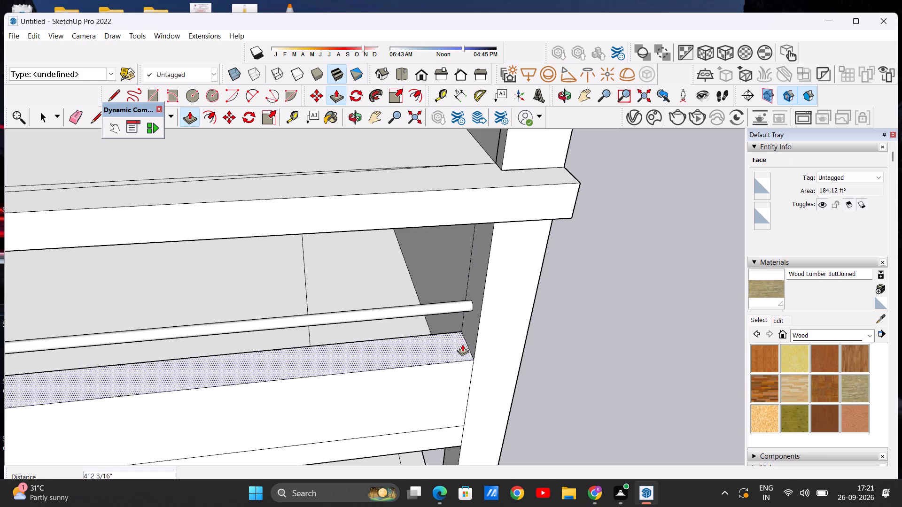
click(473, 329)
key(space)
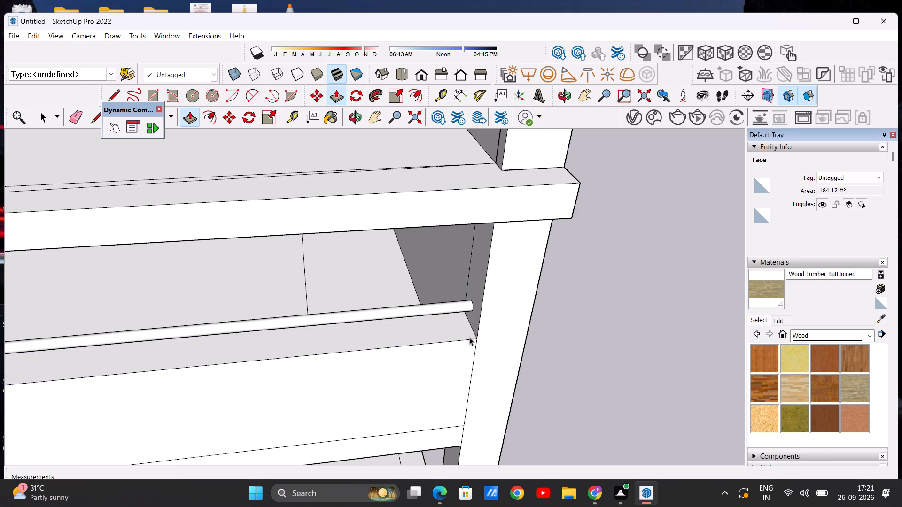
Draw a vertical line of about 3' 2 9/16" from the wood-clad box's lower corner down to the slab line, separating the parapet face.
middle_drag(400, 404, 379, 301)
scroll(382, 314, down, 15)
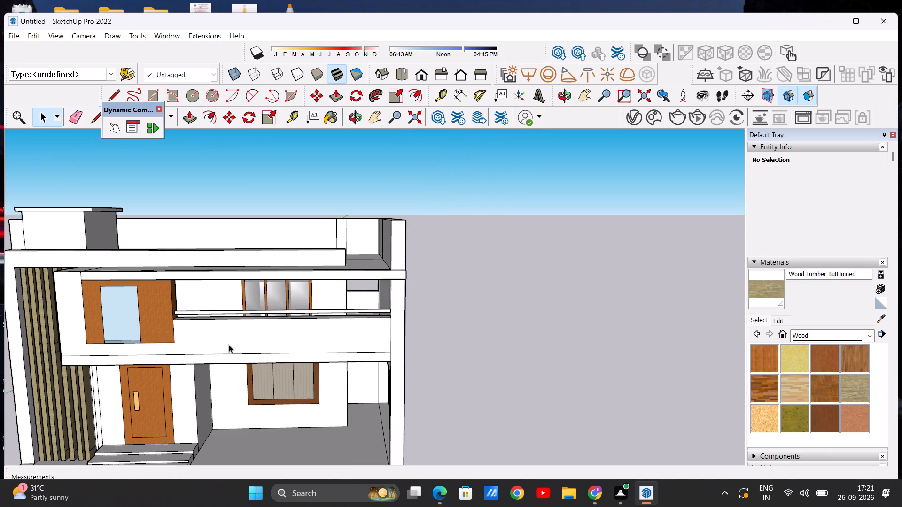
middle_drag(221, 338, 214, 310)
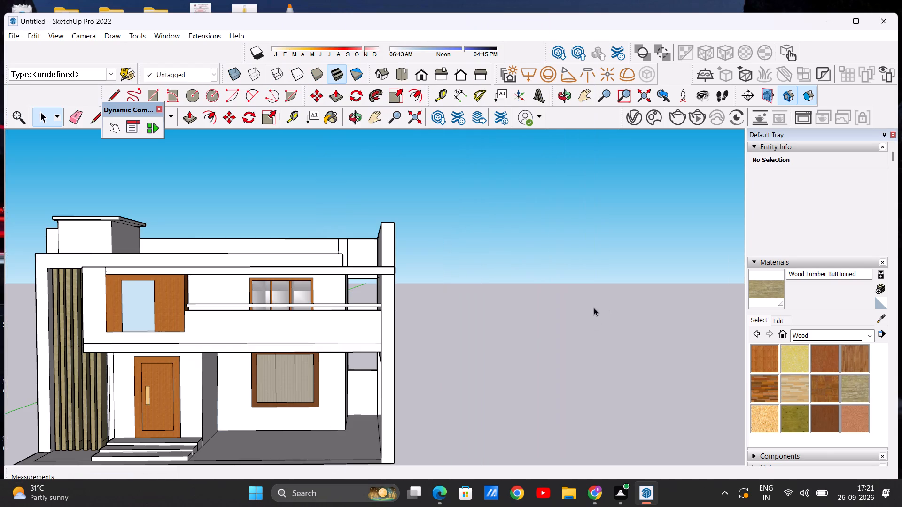
scroll(293, 323, down, 3)
scroll(234, 324, up, 5)
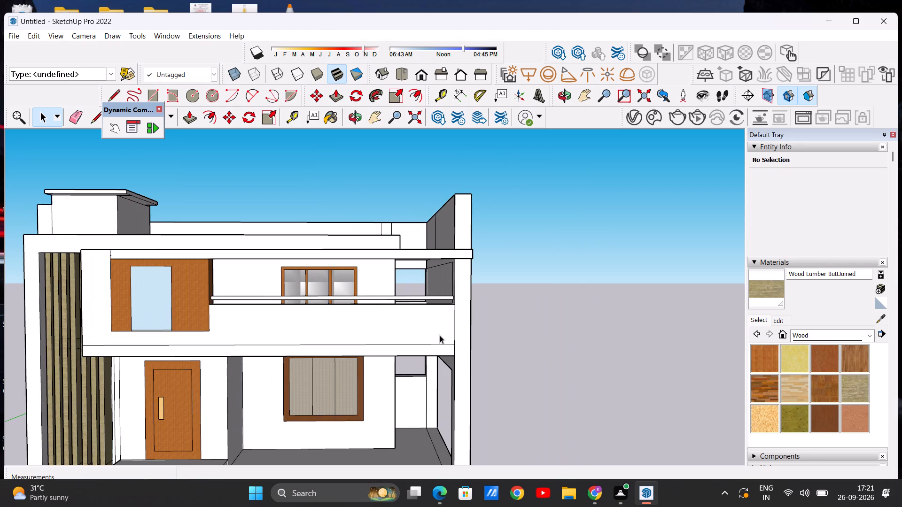
scroll(233, 343, up, 2)
scroll(242, 352, down, 3)
scroll(214, 346, up, 8)
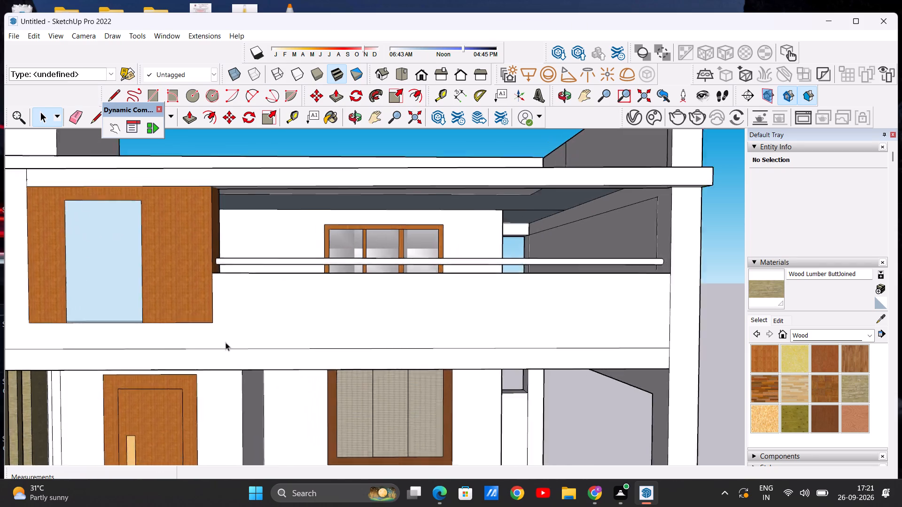
scroll(225, 342, up, 4)
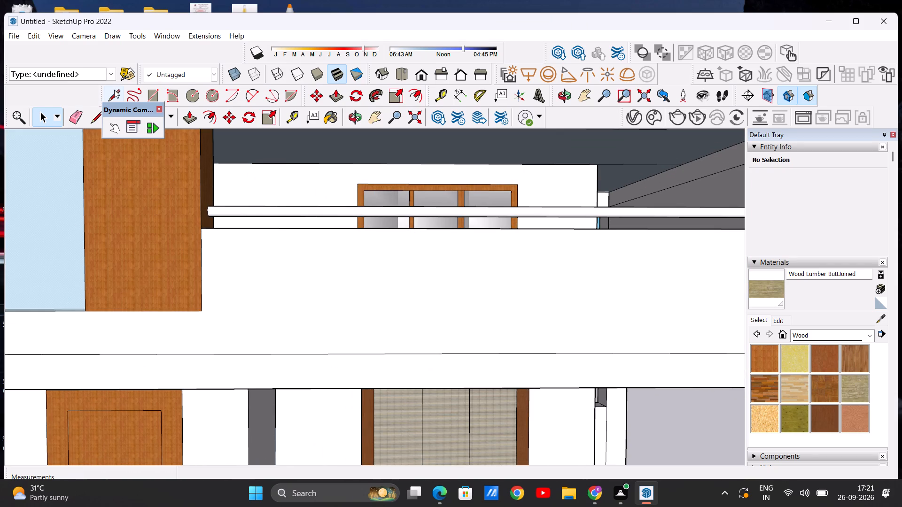
click(114, 90)
scroll(210, 349, up, 4)
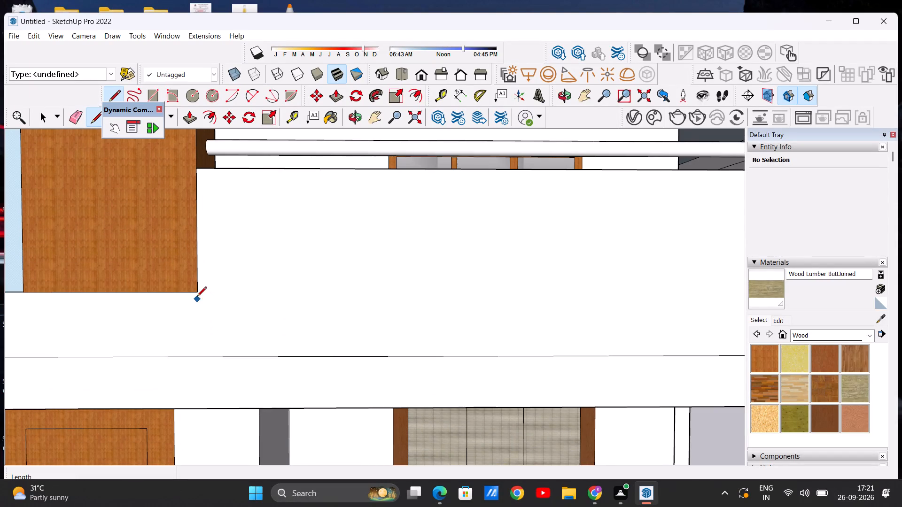
click(200, 291)
click(200, 356)
key(space)
Paint the balcony parapet's front and top faces with Translucent Glass Blue from the Glass and Mirrors materials.
scroll(233, 363, down, 14)
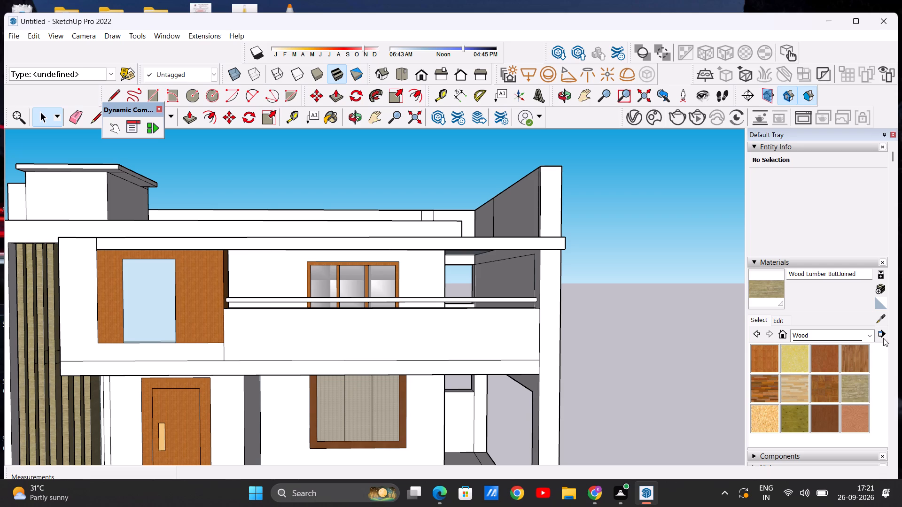
click(867, 337)
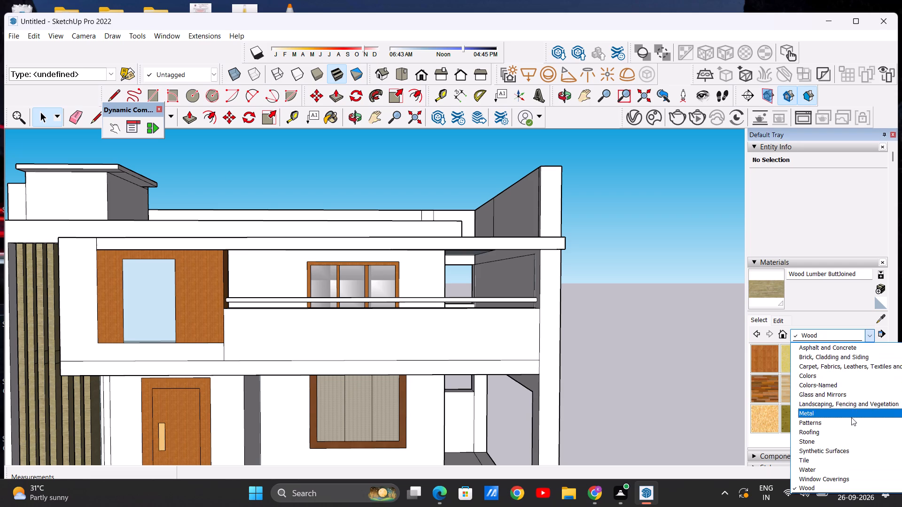
click(852, 394)
click(853, 363)
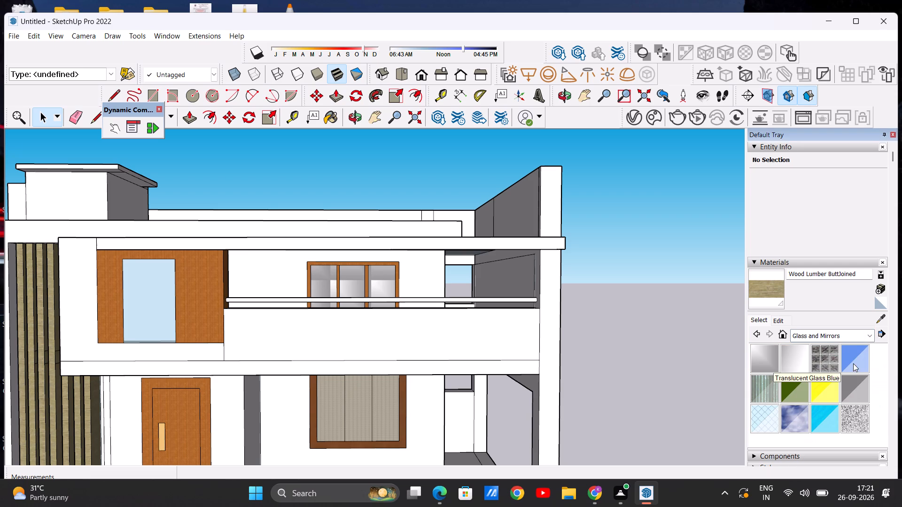
click(406, 334)
middle_drag(400, 323, 400, 342)
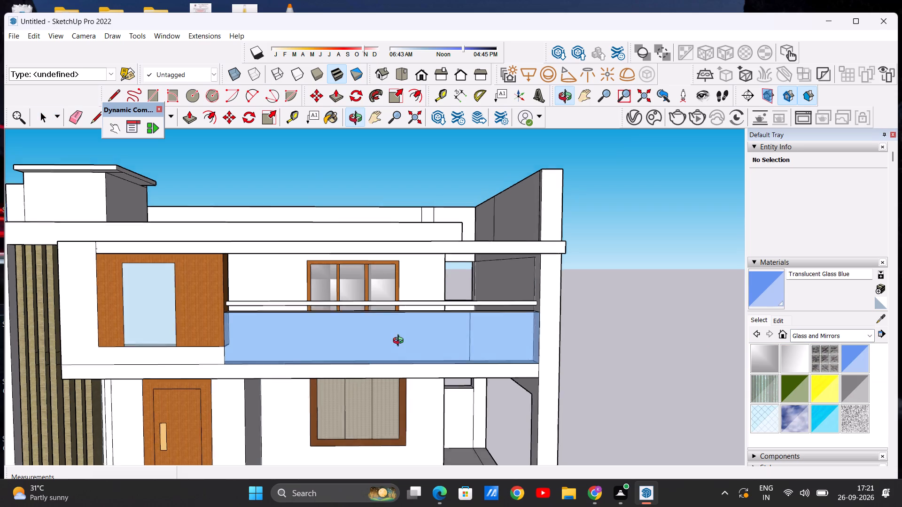
middle_drag(400, 342, 374, 442)
scroll(356, 372, up, 7)
click(328, 366)
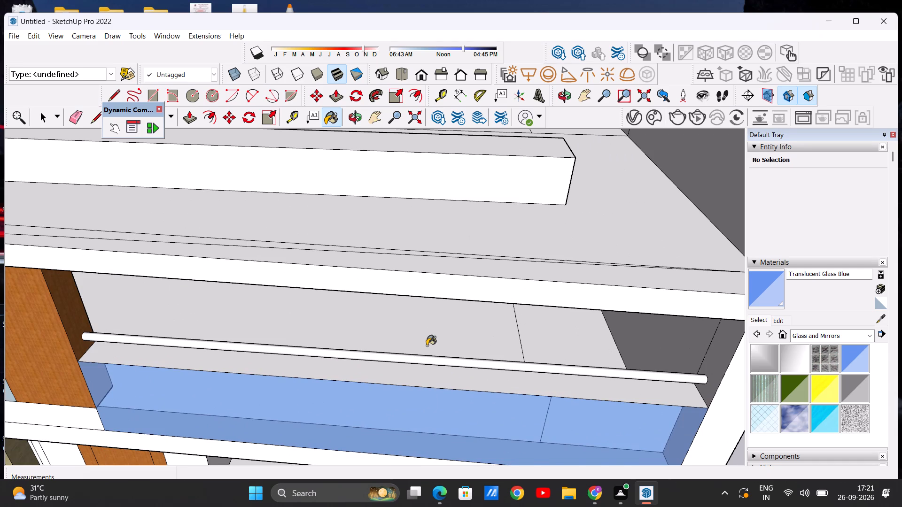
Paint both sections of the parapet's inner face, on the balcony side, with Translucent Glass Blue.
scroll(427, 346, down, 5)
middle_drag(426, 349, 180, 367)
middle_drag(390, 393, 19, 361)
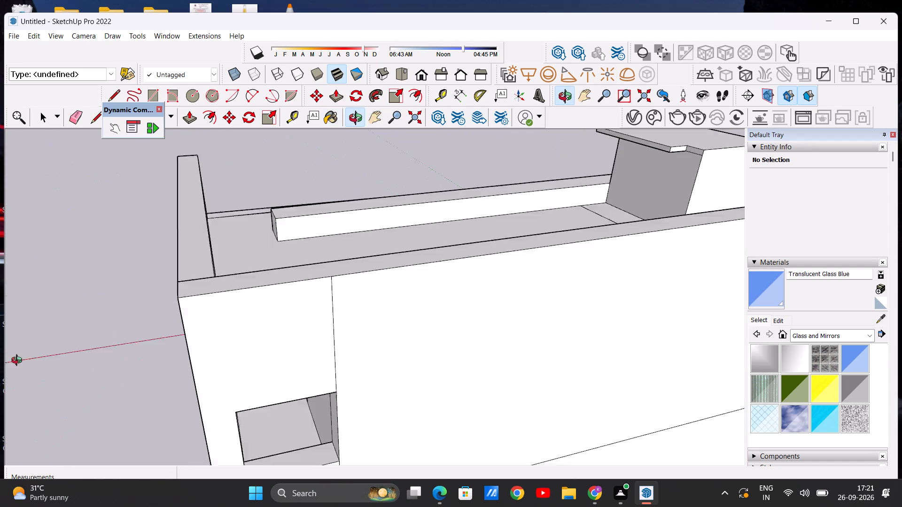
middle_drag(19, 361, 16, 361)
scroll(218, 423, up, 8)
middle_drag(265, 415, 278, 337)
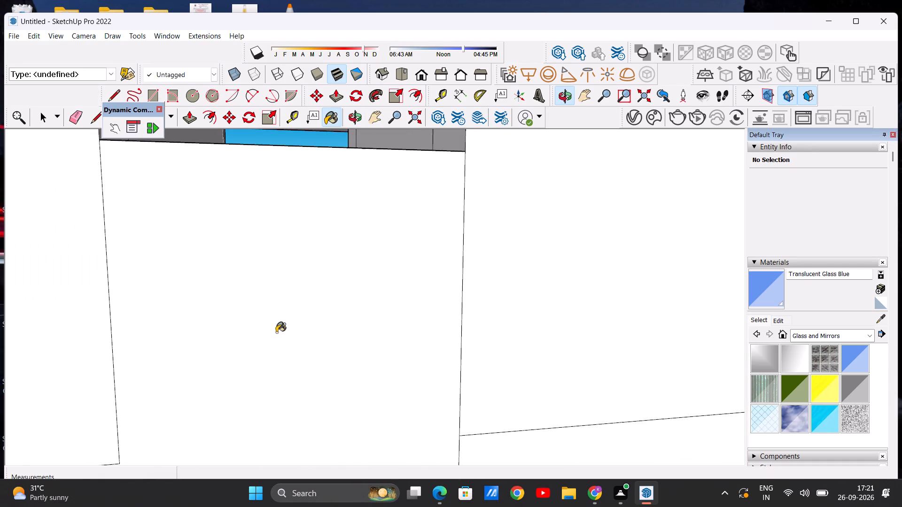
middle_drag(268, 399, 274, 506)
scroll(248, 199, down, 10)
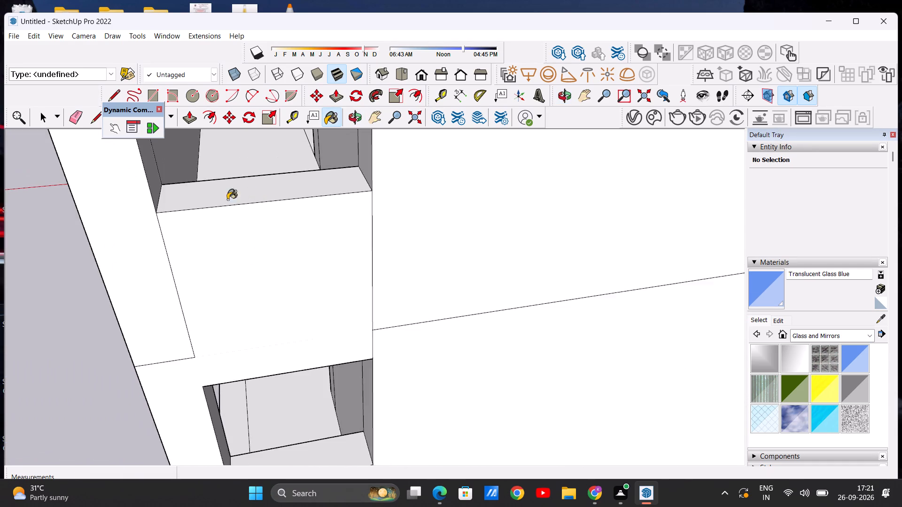
scroll(227, 200, down, 16)
scroll(236, 209, up, 12)
middle_drag(247, 231, 225, 195)
scroll(234, 217, down, 20)
scroll(234, 217, down, 4)
scroll(251, 204, up, 13)
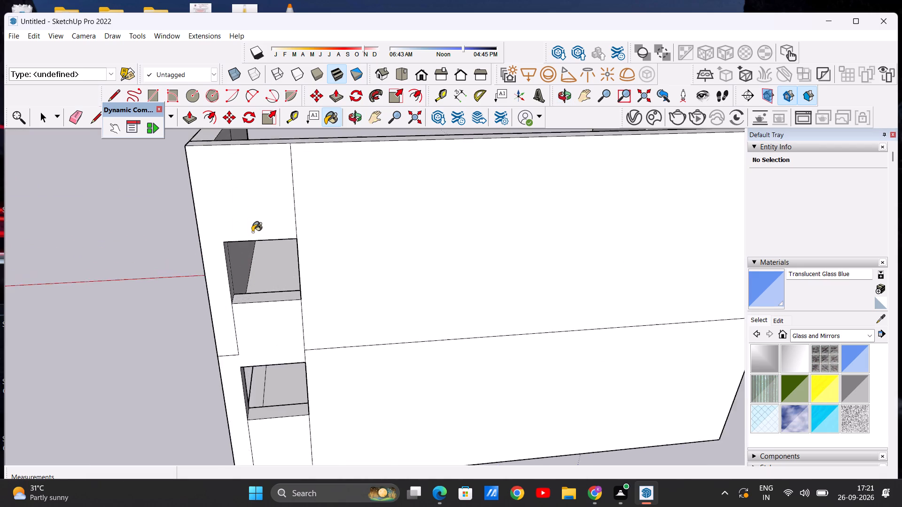
scroll(252, 232, up, 8)
middle_drag(281, 300, 279, 279)
click(299, 166)
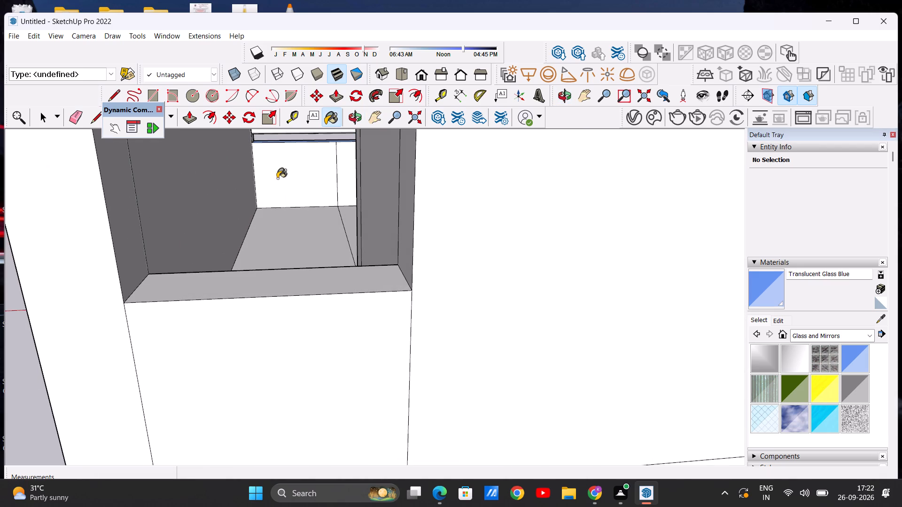
scroll(279, 178, down, 1)
scroll(307, 169, up, 12)
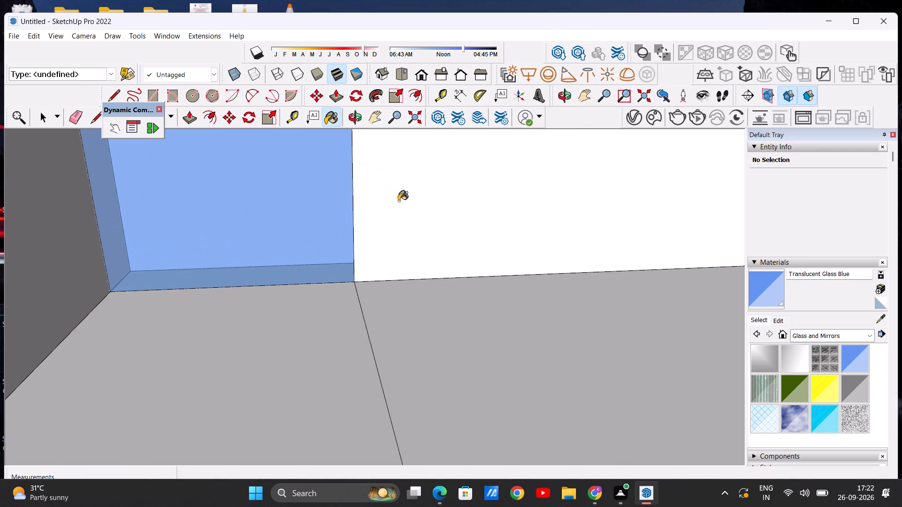
click(398, 201)
key(space)
Examine the blue glass parapet in the whole front facade from outside, and inspect the facade's ledges up close.
scroll(369, 214, down, 7)
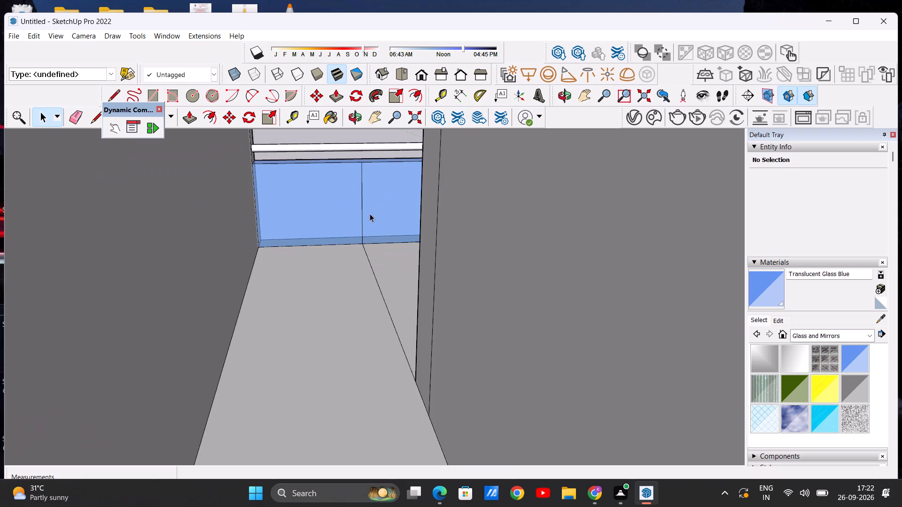
scroll(370, 214, down, 19)
middle_drag(307, 224, 568, 191)
middle_drag(260, 208, 524, 192)
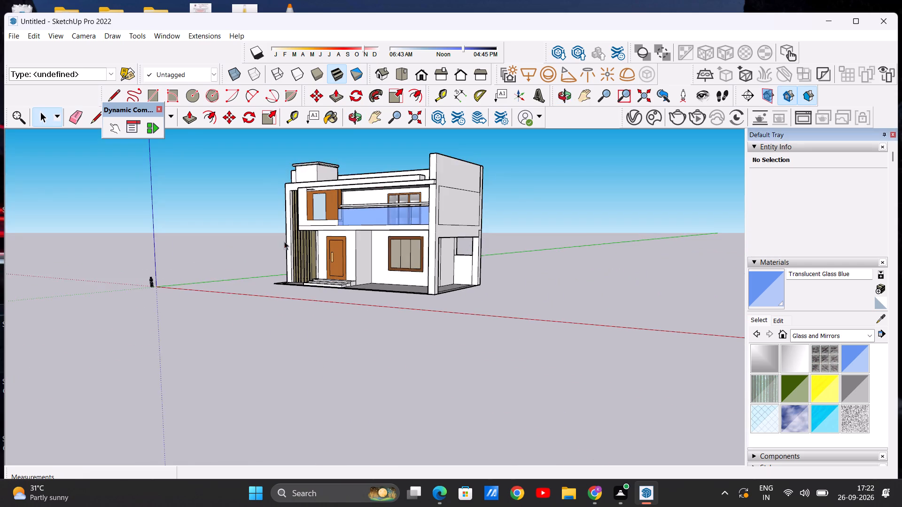
middle_drag(284, 241, 357, 269)
scroll(338, 212, up, 7)
middle_drag(334, 240, 345, 306)
scroll(500, 228, up, 13)
middle_drag(415, 230, 397, 337)
scroll(405, 315, down, 11)
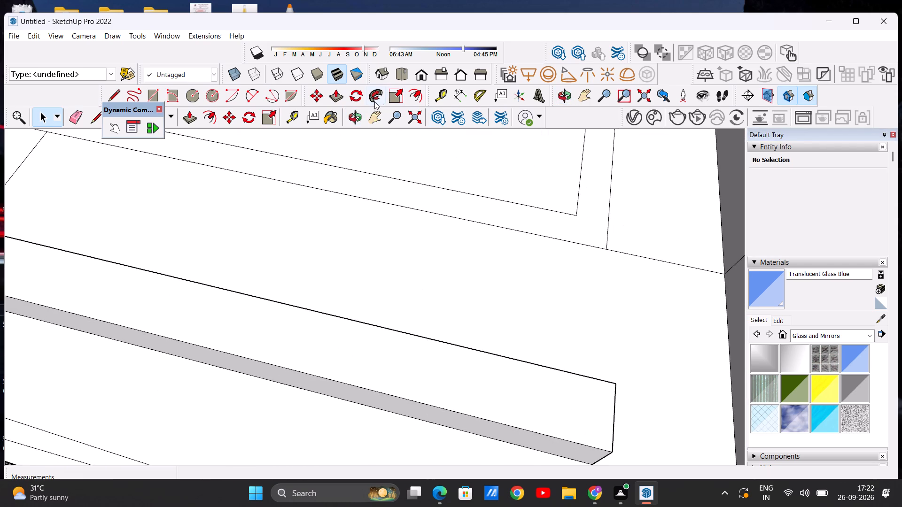
Paint the upper balcony's round handrail with Color M07 from the Colors materials.
click(420, 75)
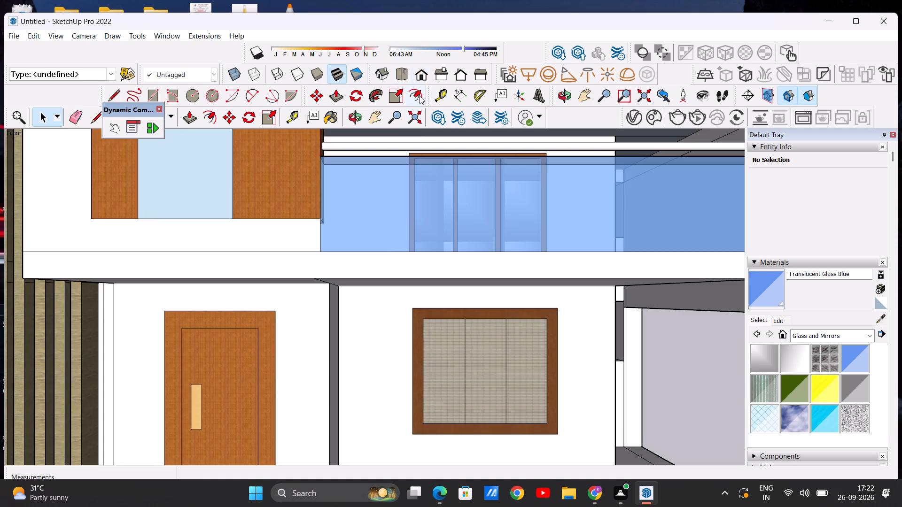
scroll(381, 251, down, 19)
scroll(331, 280, down, 3)
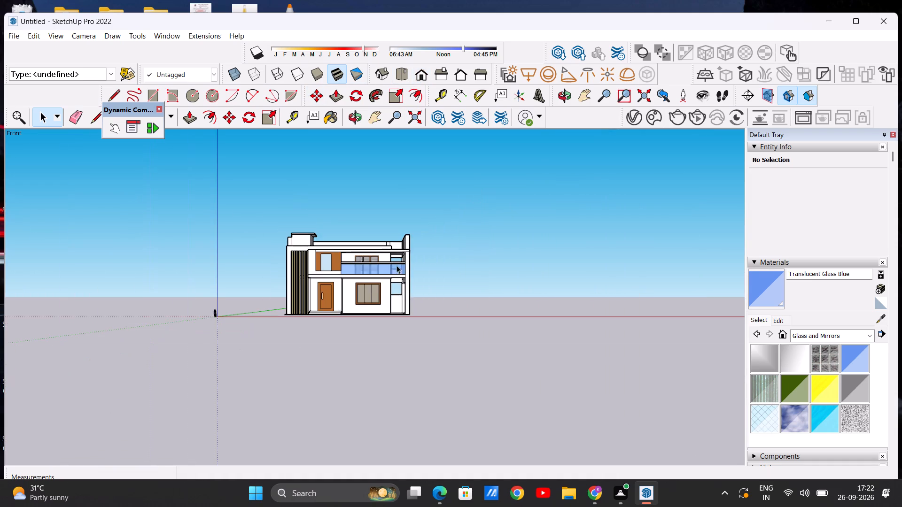
scroll(397, 265, up, 8)
middle_drag(335, 265, 335, 288)
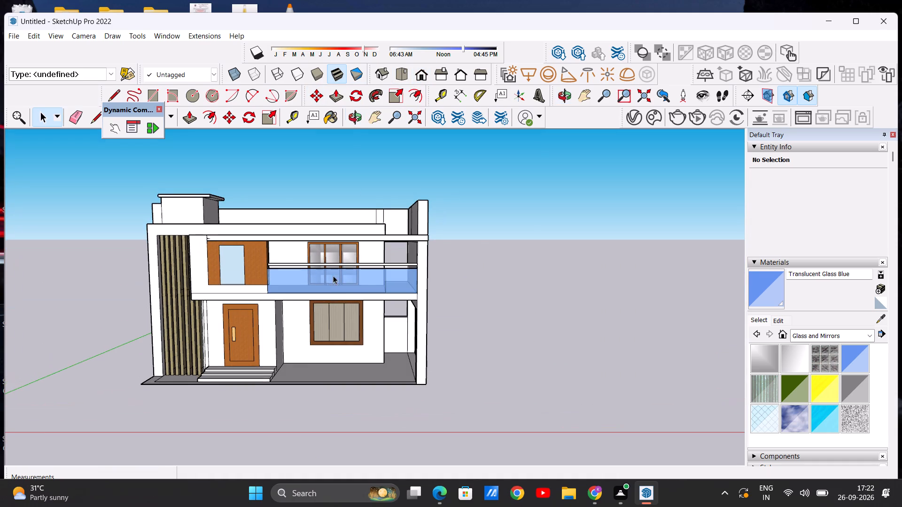
scroll(314, 259, up, 5)
scroll(331, 274, down, 3)
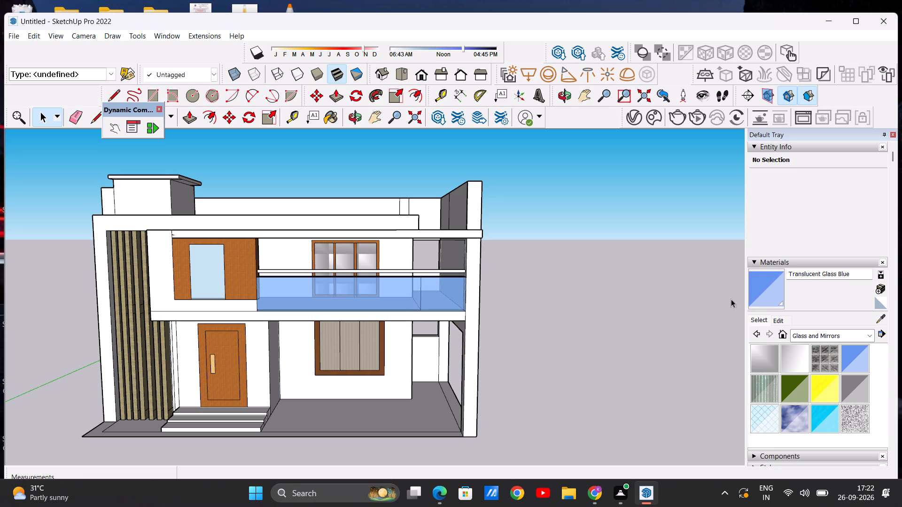
click(871, 338)
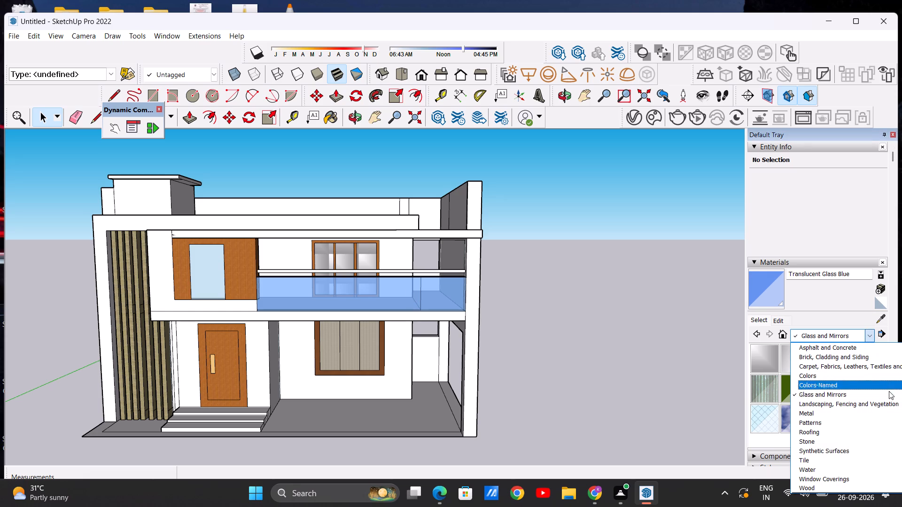
click(885, 375)
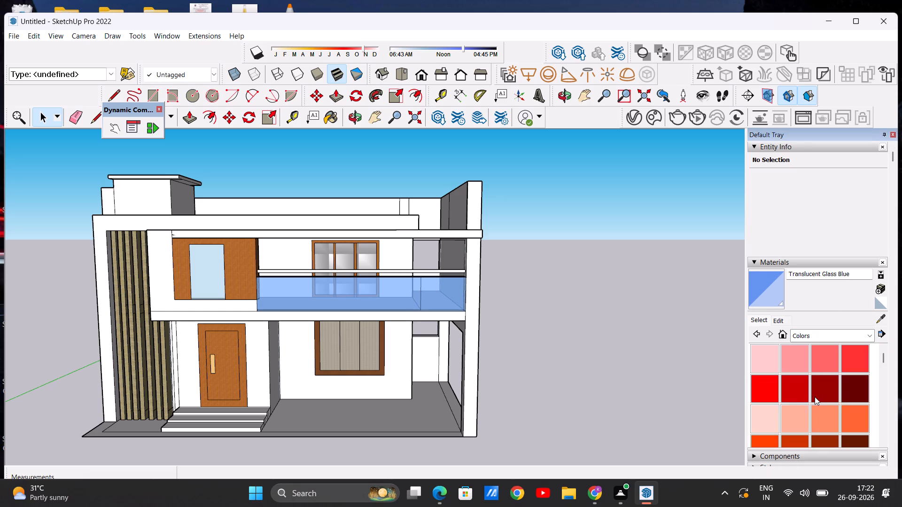
scroll(802, 398, down, 15)
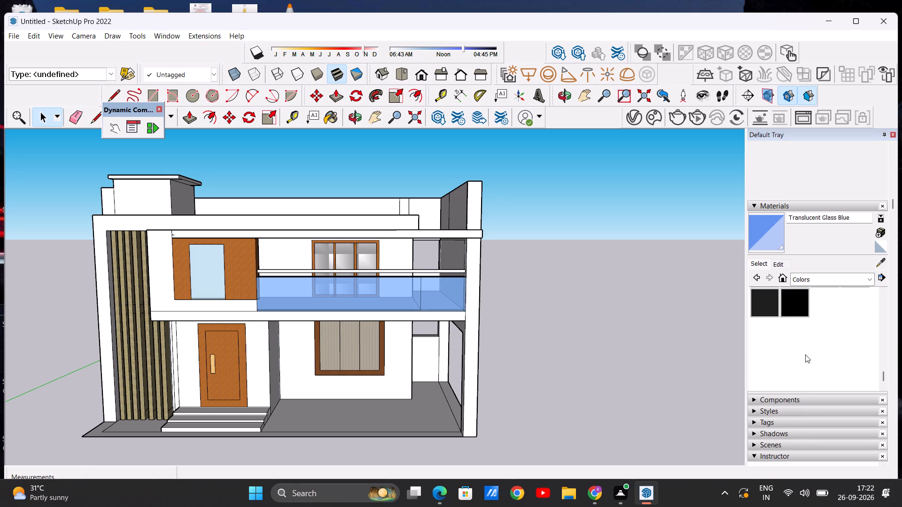
scroll(805, 354, up, 2)
scroll(815, 355, down, 1)
click(863, 324)
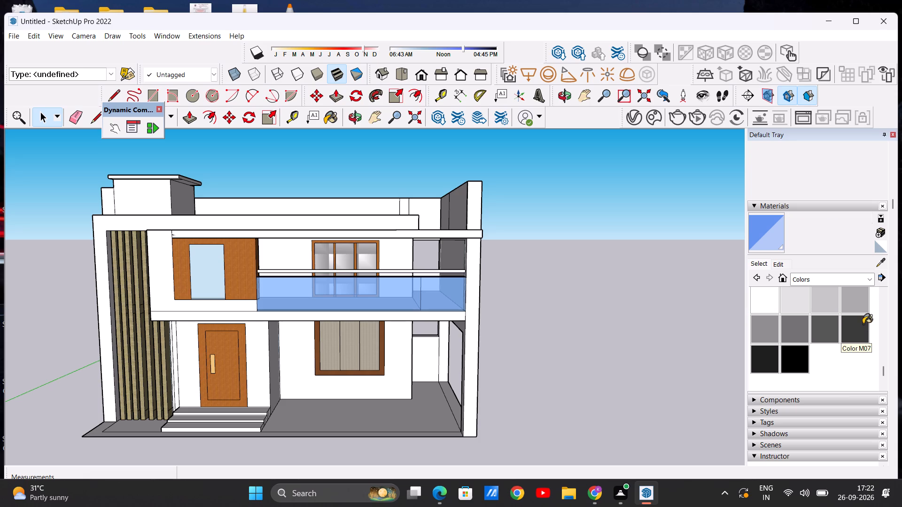
scroll(308, 279, up, 6)
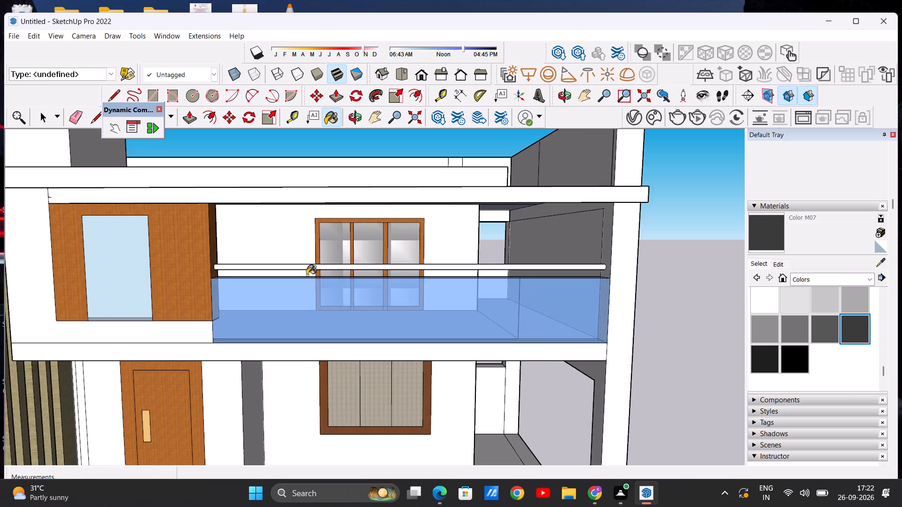
scroll(307, 275, up, 6)
click(306, 254)
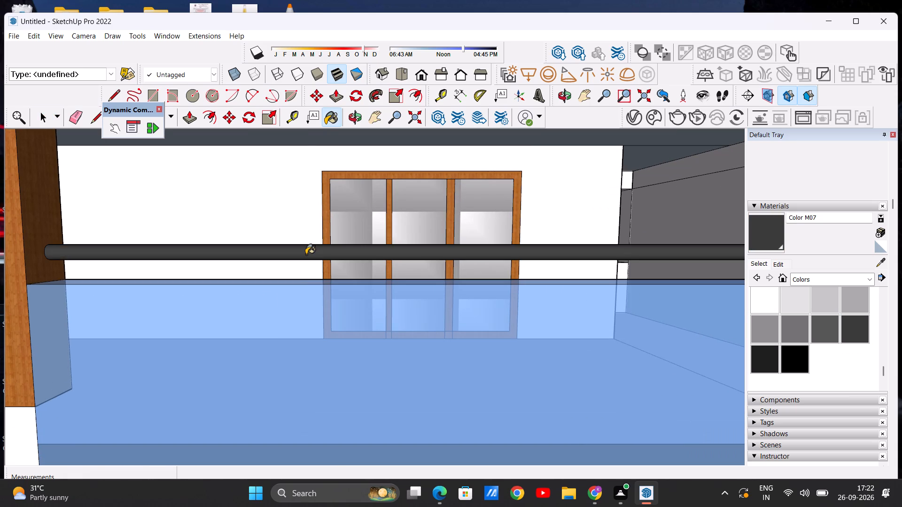
key(space)
Examine the whole front facade with the dark handrail from several heights and distances, including the wood-clad box, fins and entrance.
scroll(386, 277, down, 19)
middle_click(389, 253)
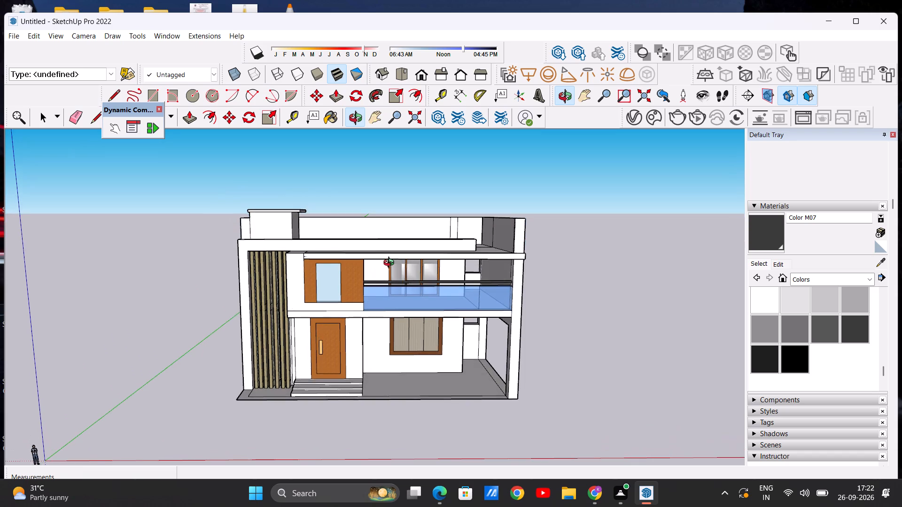
scroll(366, 279, up, 8)
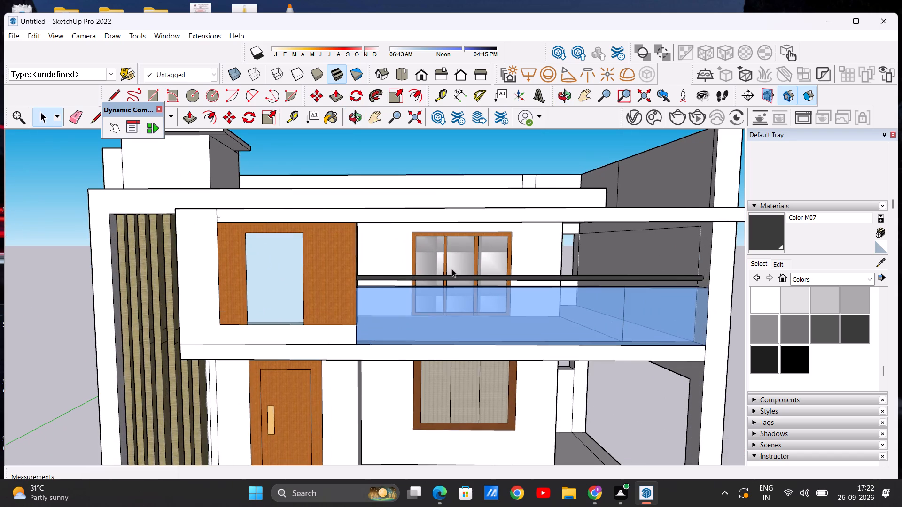
scroll(452, 269, down, 10)
middle_drag(434, 253, 434, 256)
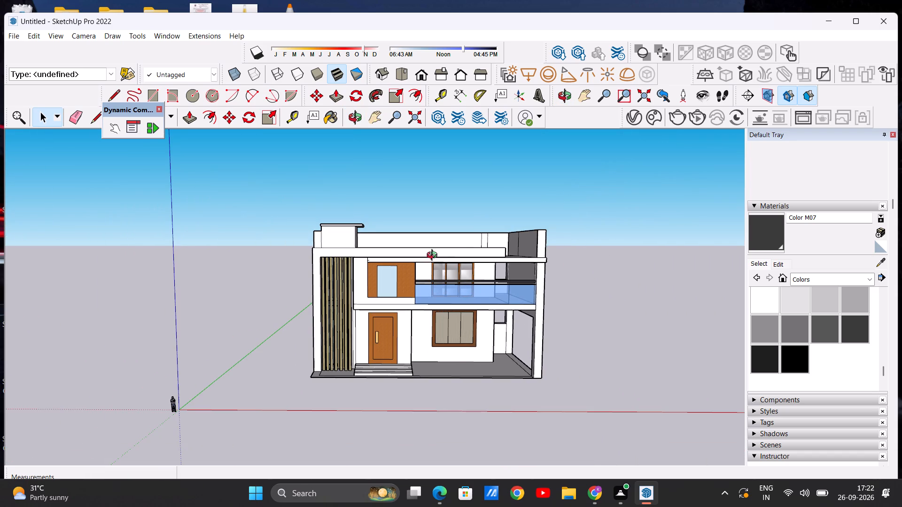
middle_drag(434, 256, 435, 225)
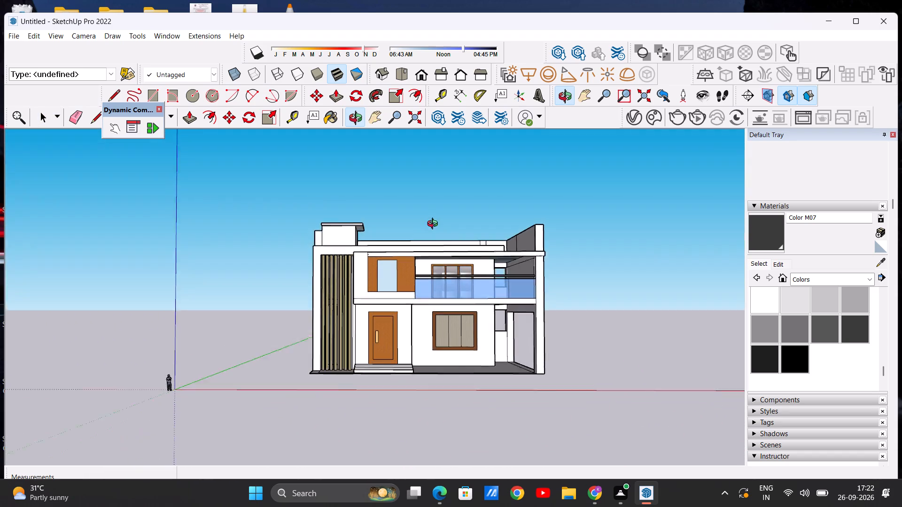
middle_drag(435, 225, 435, 215)
middle_click(435, 215)
middle_drag(442, 210, 455, 259)
middle_drag(455, 279, 425, 269)
scroll(386, 278, up, 13)
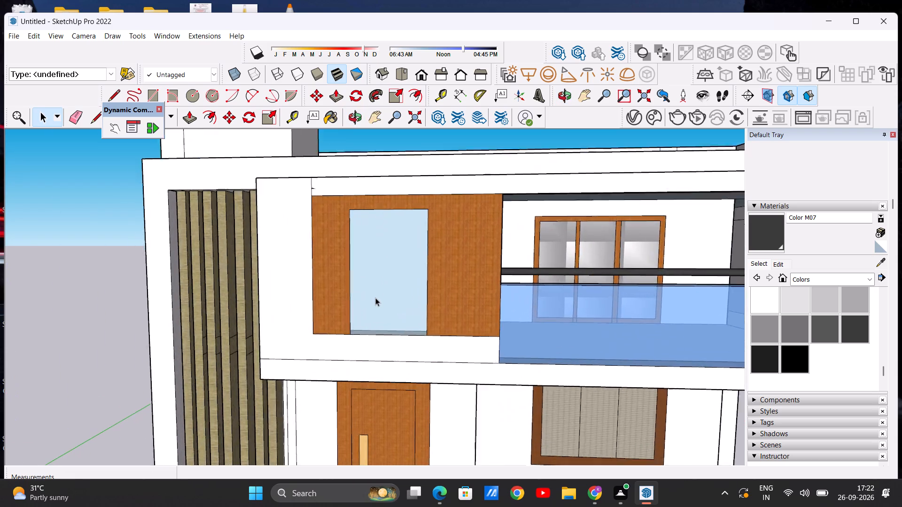
scroll(375, 298, up, 5)
scroll(371, 314, down, 17)
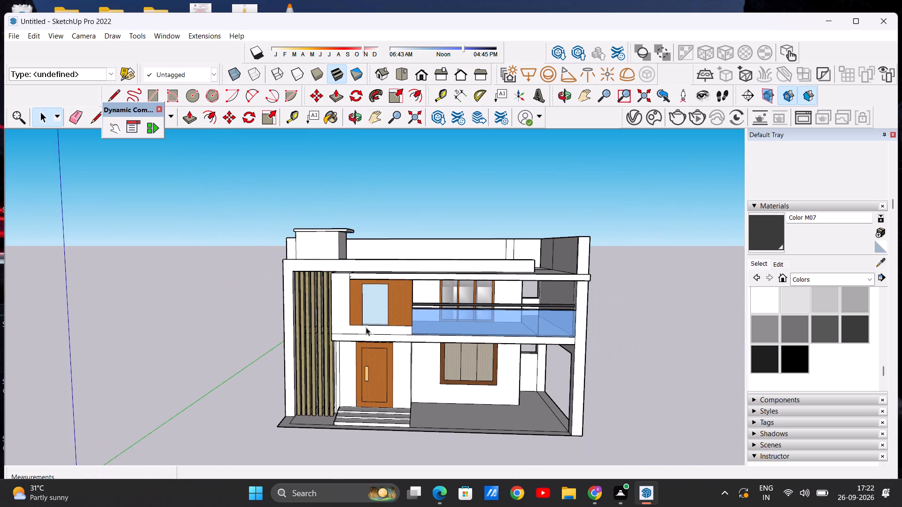
scroll(300, 368, up, 6)
scroll(342, 346, down, 3)
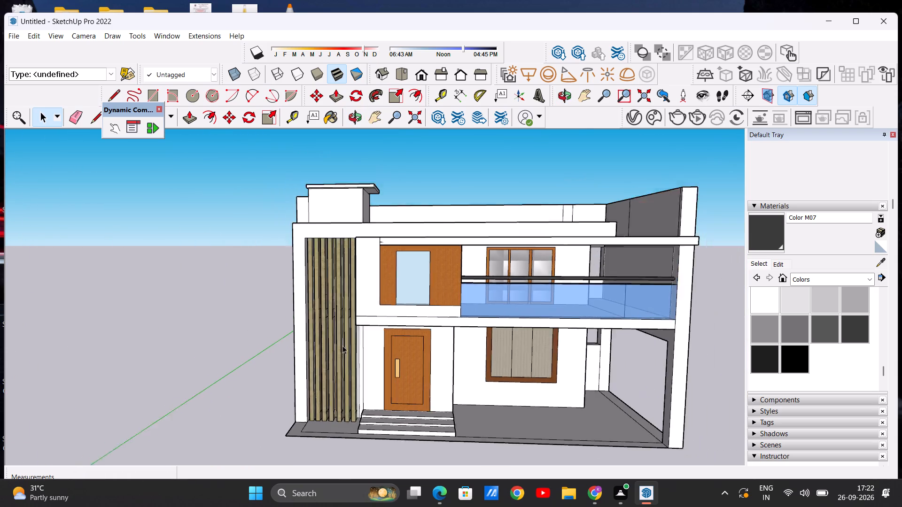
scroll(342, 346, down, 4)
scroll(358, 373, up, 3)
scroll(326, 372, down, 5)
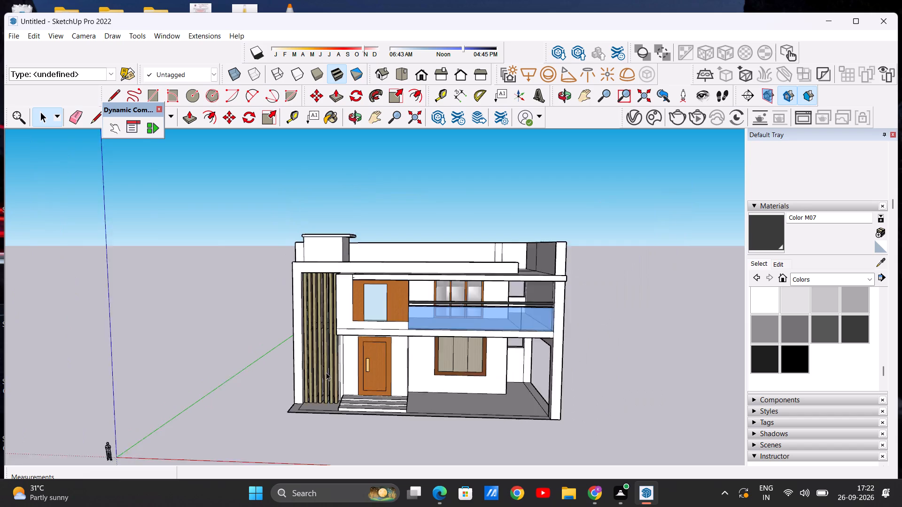
scroll(326, 372, down, 1)
scroll(360, 376, up, 3)
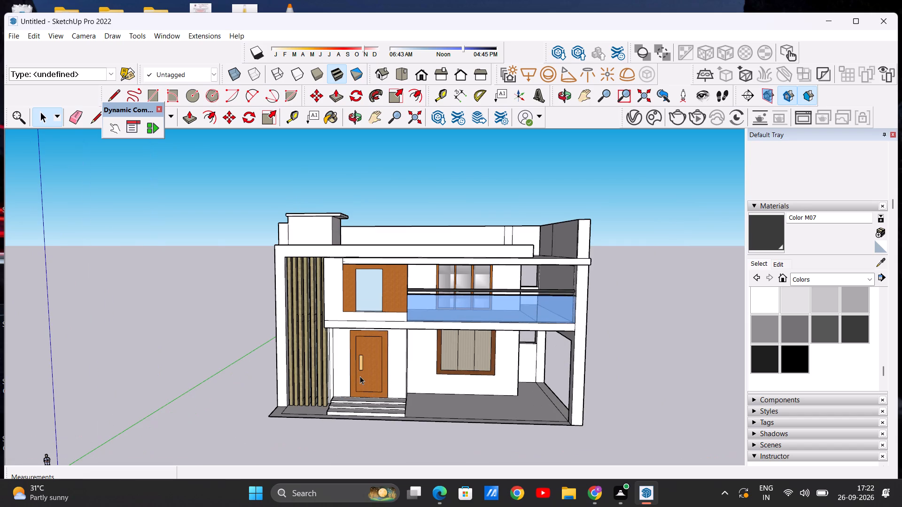
scroll(359, 382, down, 3)
scroll(337, 385, up, 4)
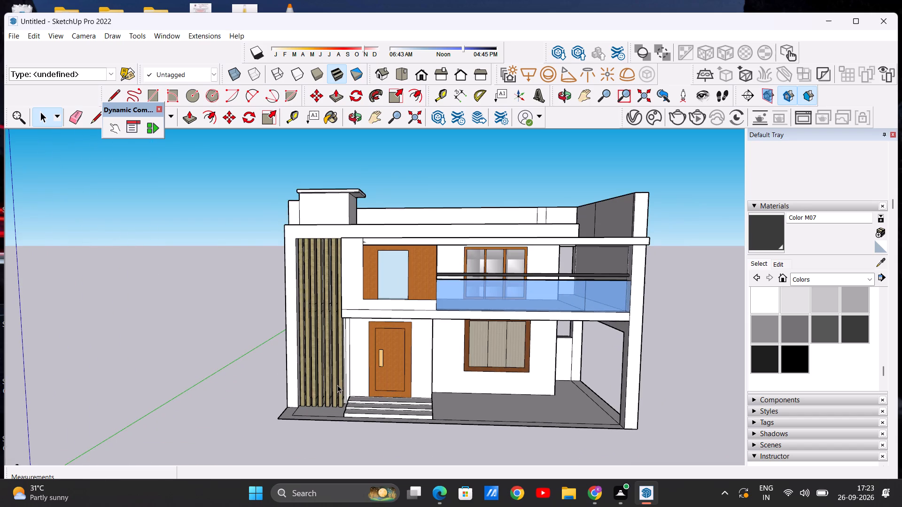
middle_drag(358, 438, 348, 506)
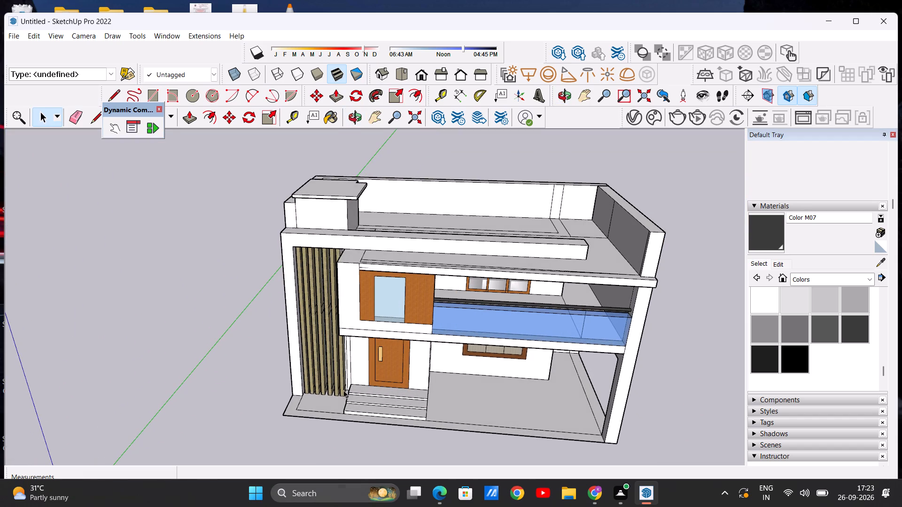
scroll(293, 344, up, 6)
scroll(304, 361, down, 5)
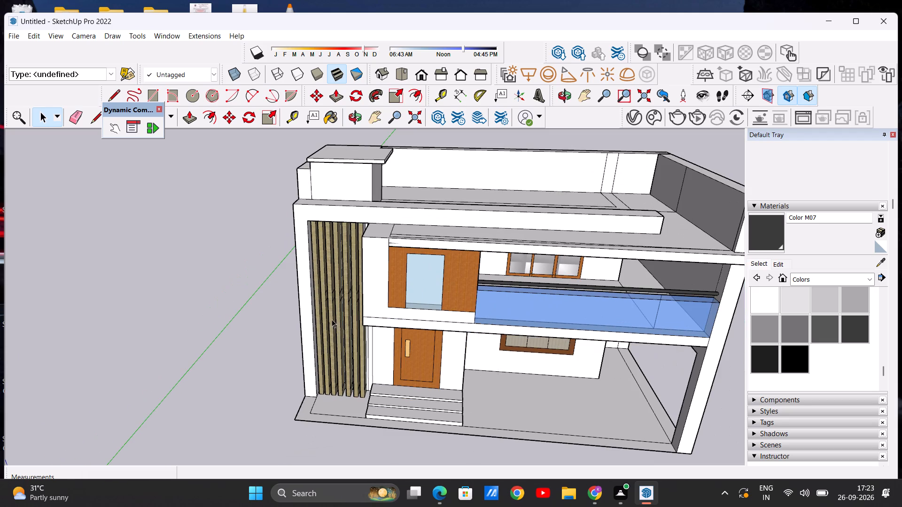
middle_drag(350, 405, 362, 270)
scroll(374, 333, down, 4)
middle_drag(456, 373, 461, 406)
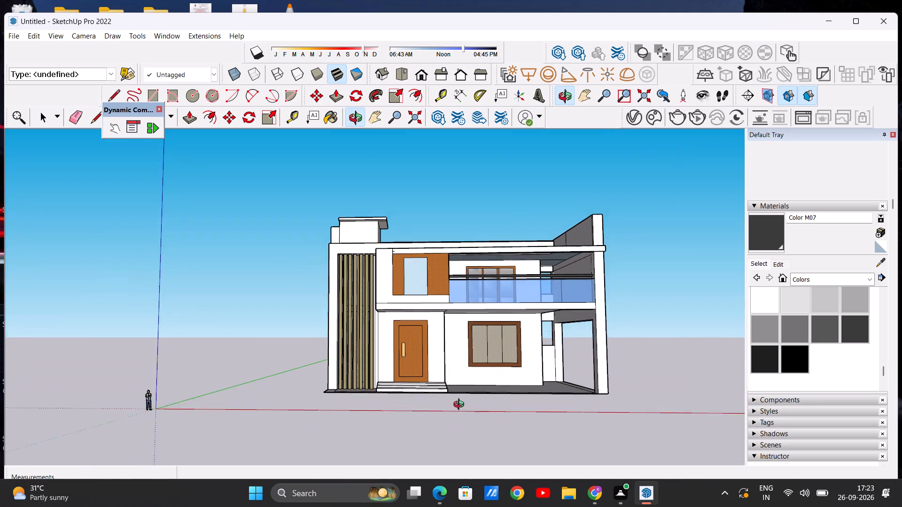
middle_drag(461, 406, 461, 407)
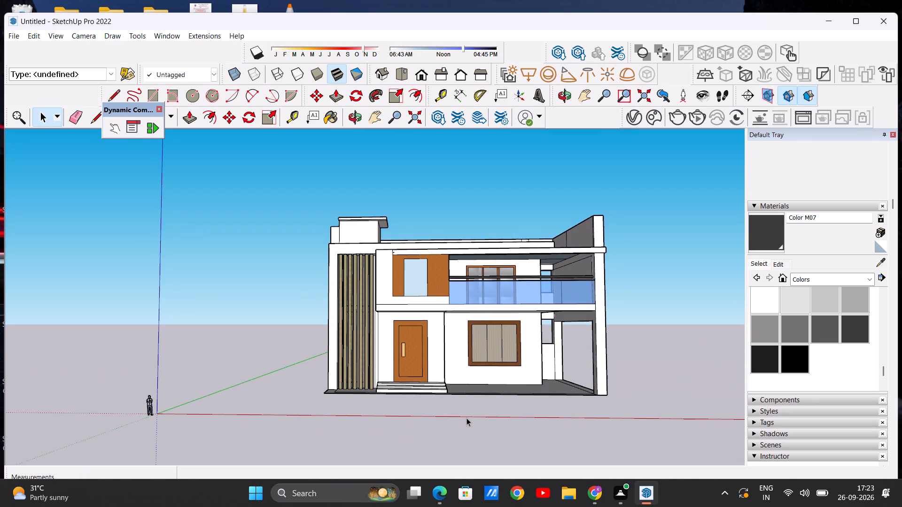
Erase the inner border lines on the ground slab in front of the vertical fins, beside the entrance steps.
middle_drag(343, 365, 327, 456)
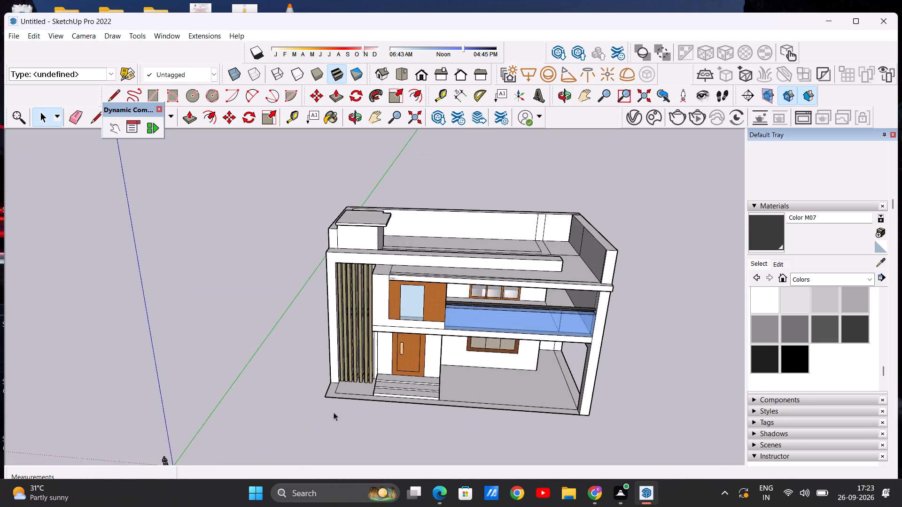
scroll(339, 394, up, 8)
click(76, 115)
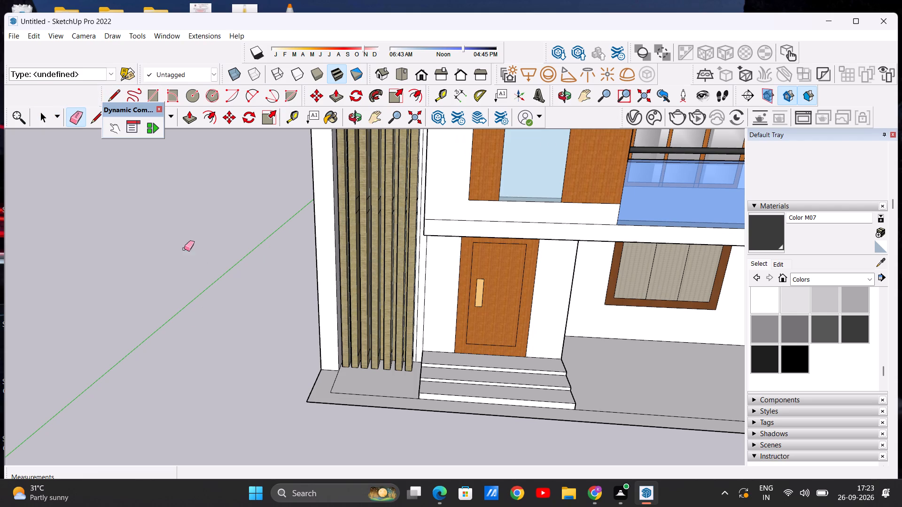
scroll(304, 325, up, 3)
scroll(340, 381, down, 12)
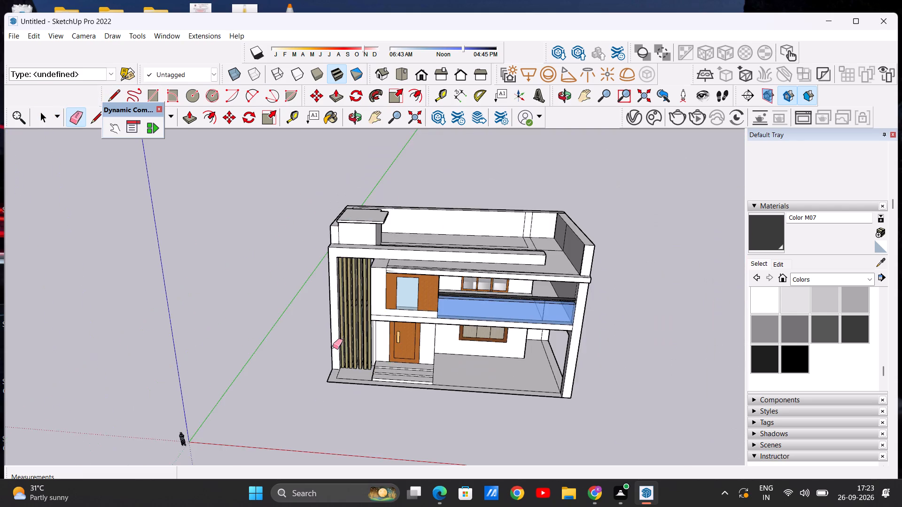
scroll(351, 381, up, 7)
drag(364, 371, 364, 377)
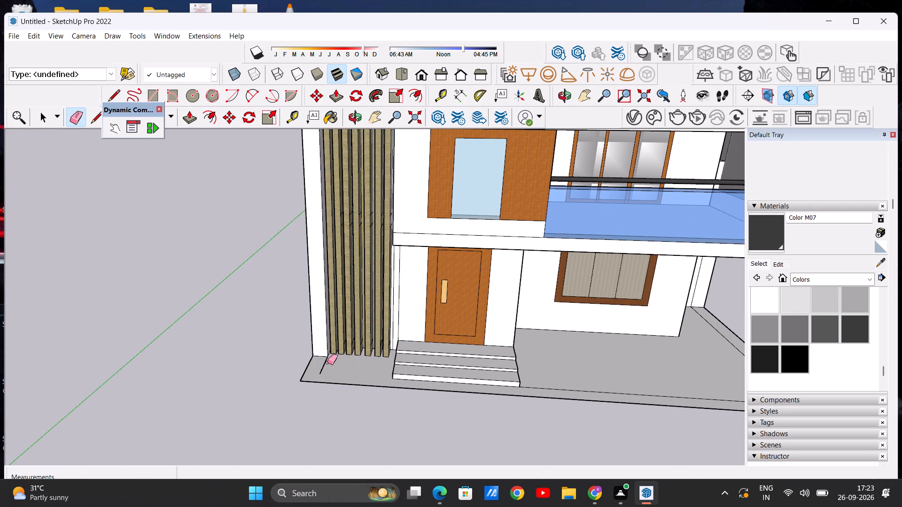
click(327, 362)
drag(323, 363, 327, 369)
Erase the border line running along the front edge of the porch floor, between the entrance steps and the corner column.
scroll(349, 360, down, 11)
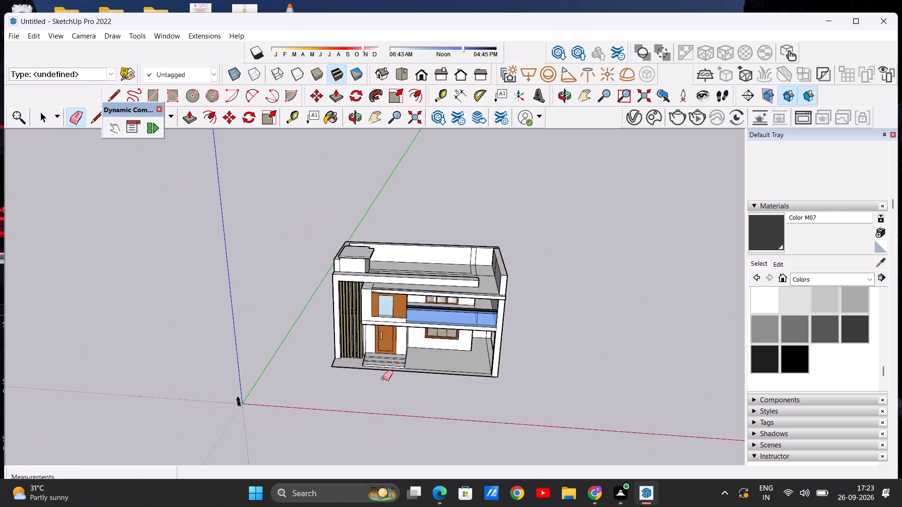
middle_drag(396, 391, 400, 432)
middle_drag(429, 397, 427, 427)
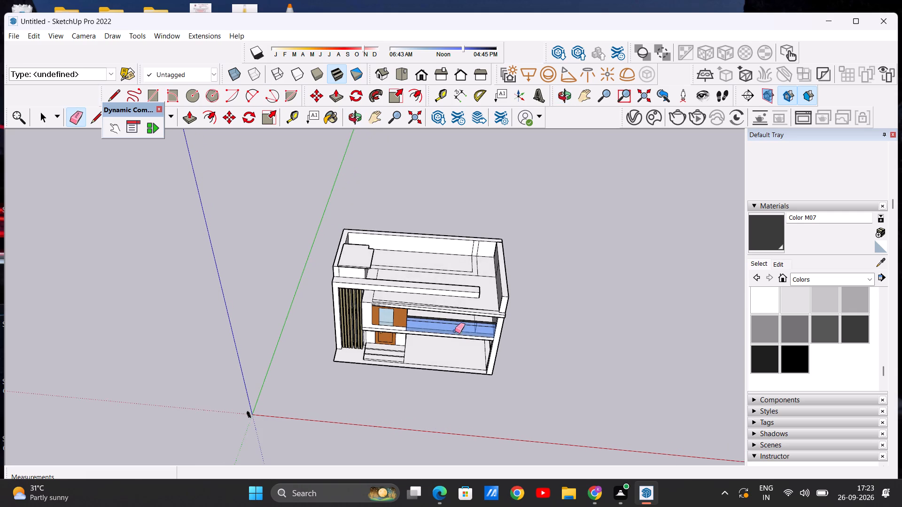
scroll(456, 343, up, 12)
drag(449, 417, 452, 431)
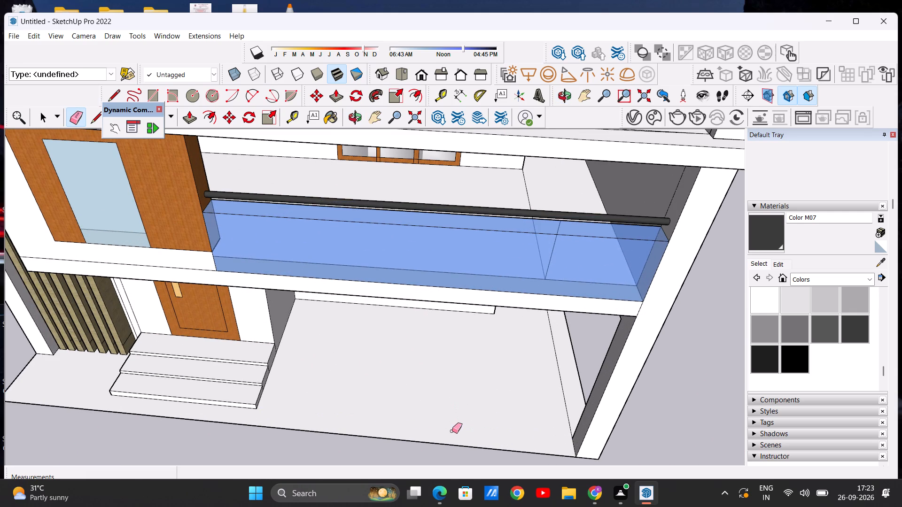
scroll(456, 396, down, 8)
middle_drag(461, 424, 477, 356)
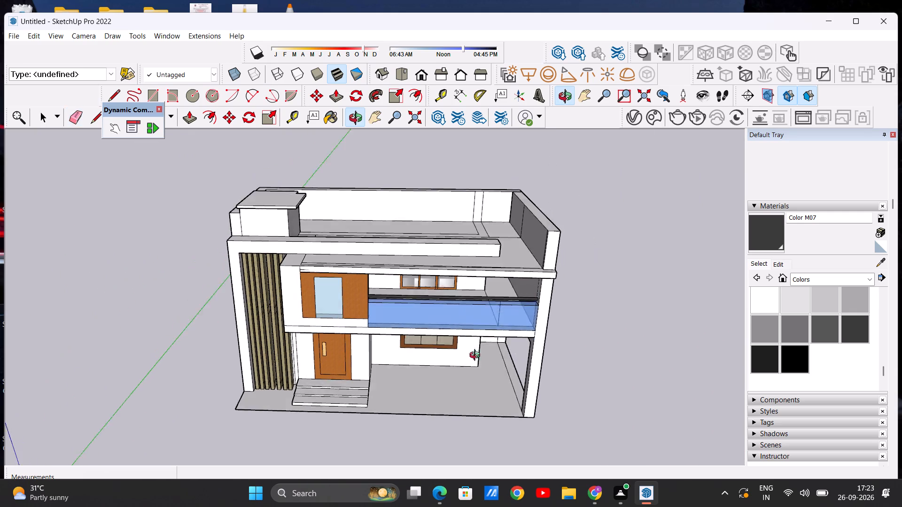
middle_drag(477, 356, 481, 343)
key(space)
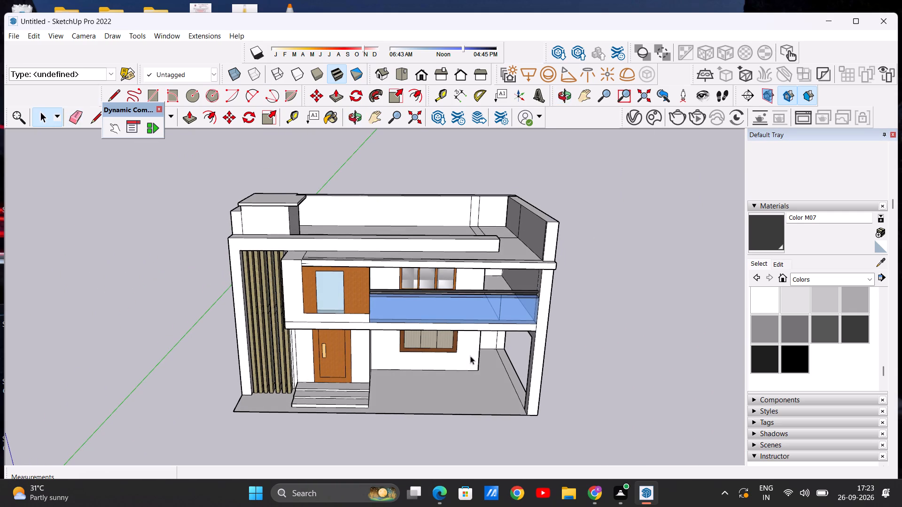
Examine the villa's side elevation, including the open ground-floor bay and its floor edge, and return to the front.
scroll(447, 283, down, 5)
middle_drag(487, 346, 164, 321)
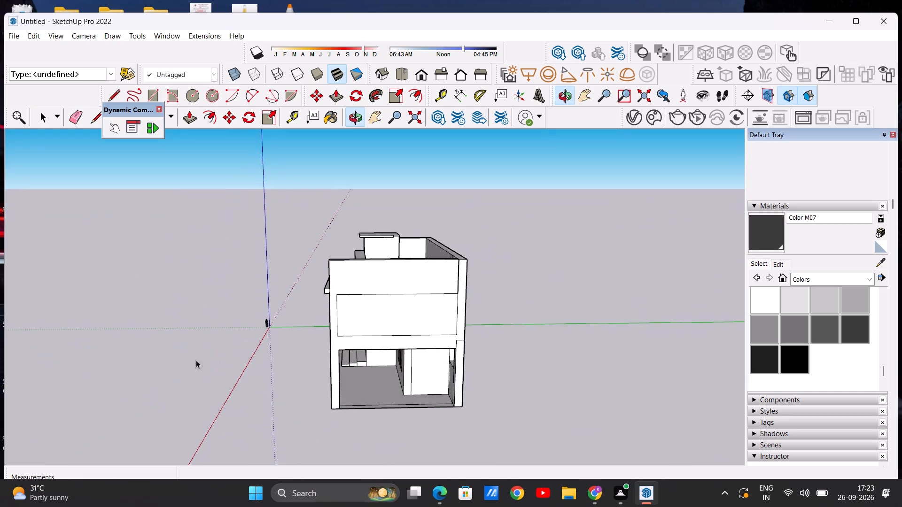
middle_drag(405, 430, 400, 470)
scroll(407, 413, up, 8)
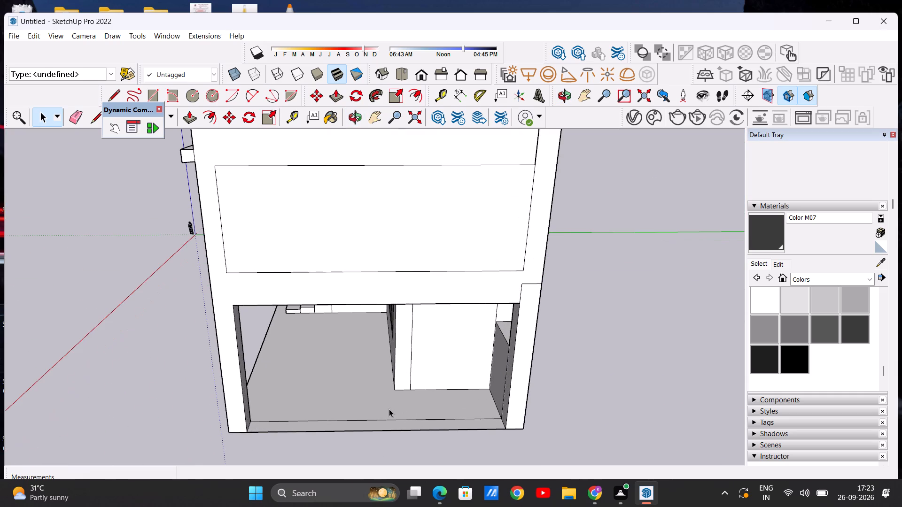
scroll(506, 376, down, 10)
middle_drag(320, 384, 350, 388)
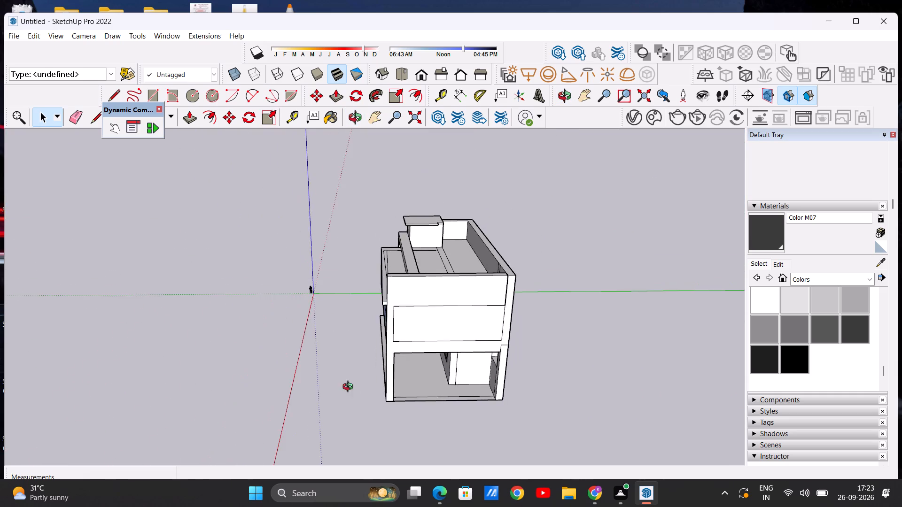
middle_drag(350, 388, 622, 358)
middle_drag(412, 358, 413, 429)
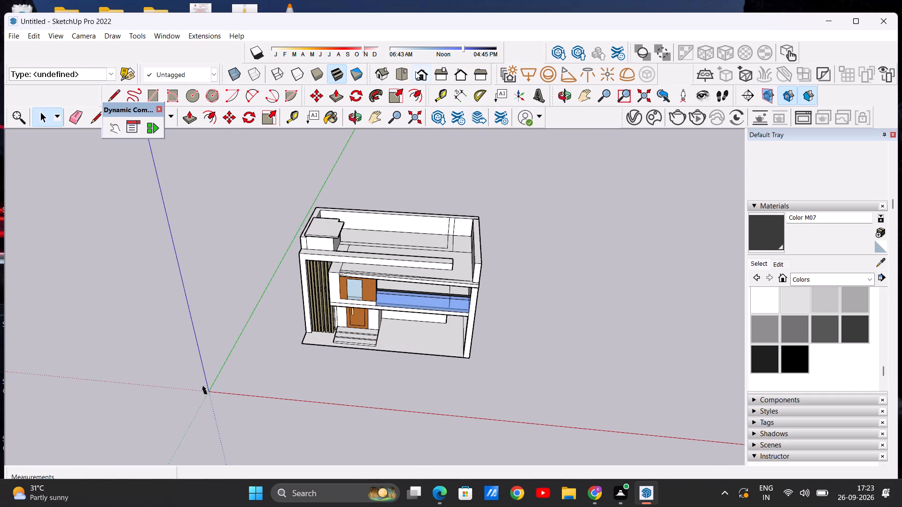
Draw a ground rectangle around the whole villa in top view, about 168' 9" by 100' 5", with a margin on every side.
click(404, 72)
scroll(390, 233, down, 2)
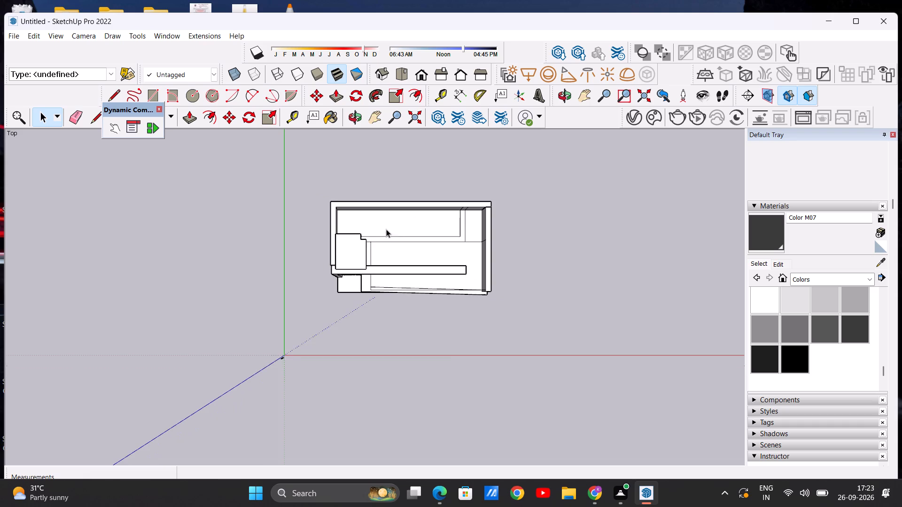
scroll(435, 284, up, 4)
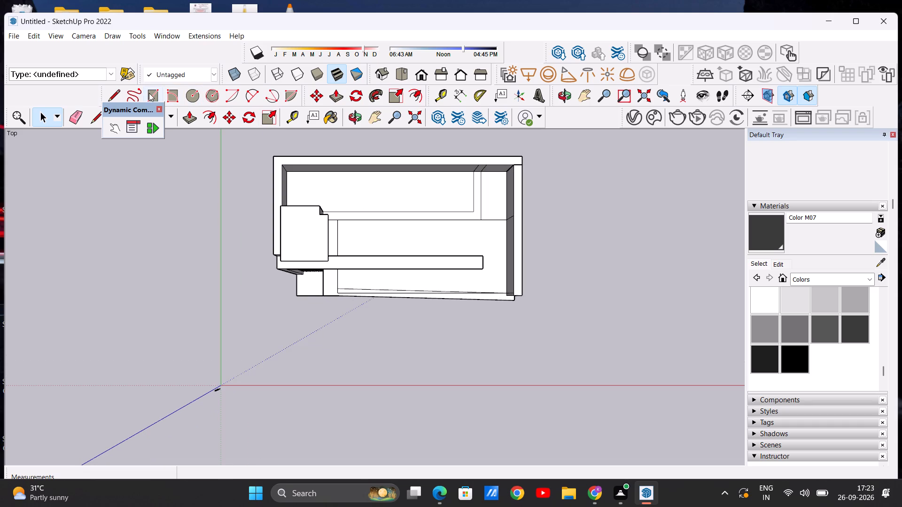
click(149, 93)
click(256, 149)
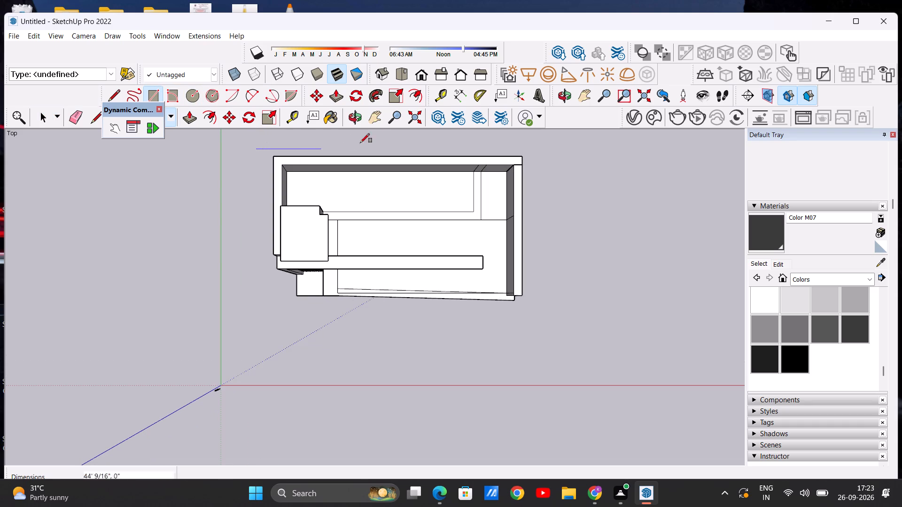
click(550, 323)
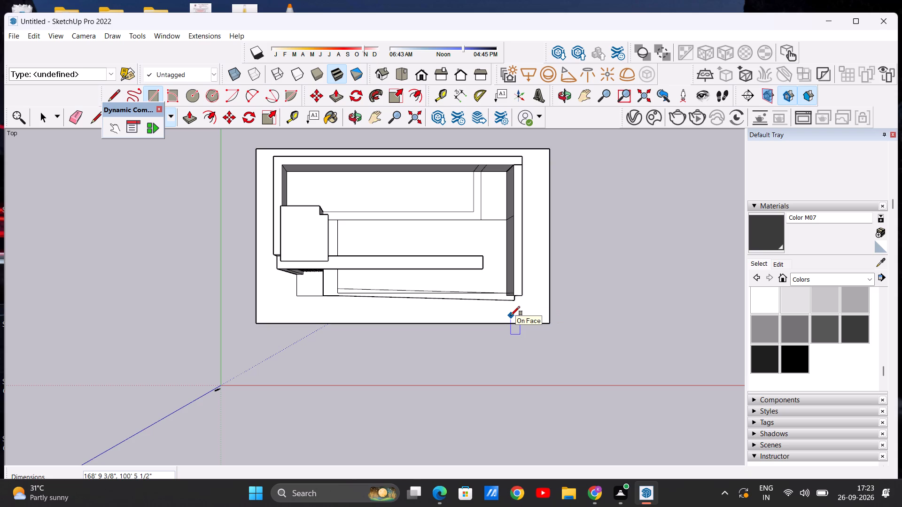
key(space)
Examine the villa standing on its new ground rectangle from above and from low front angles.
scroll(429, 375, down, 1)
middle_drag(429, 375, 426, 373)
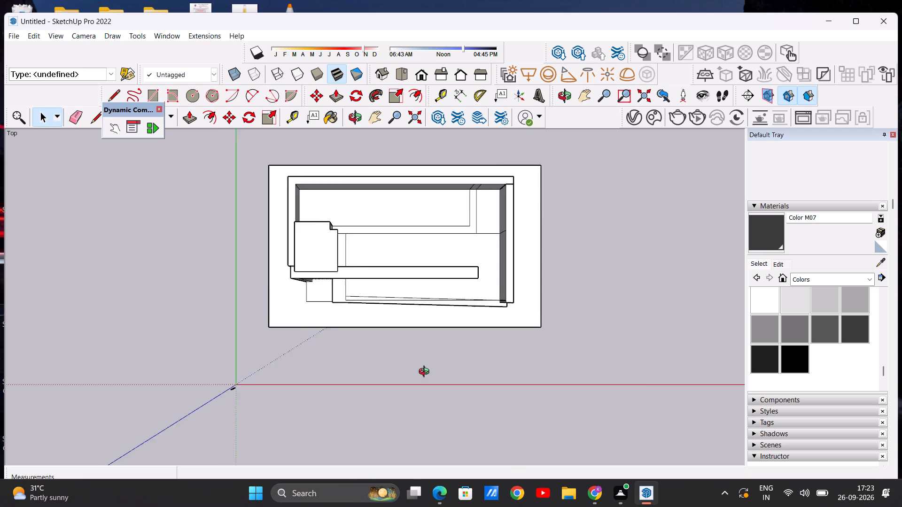
middle_drag(426, 373, 410, 153)
scroll(408, 290, down, 2)
middle_drag(417, 364, 414, 302)
scroll(420, 334, up, 7)
scroll(423, 314, down, 4)
middle_drag(412, 332, 416, 376)
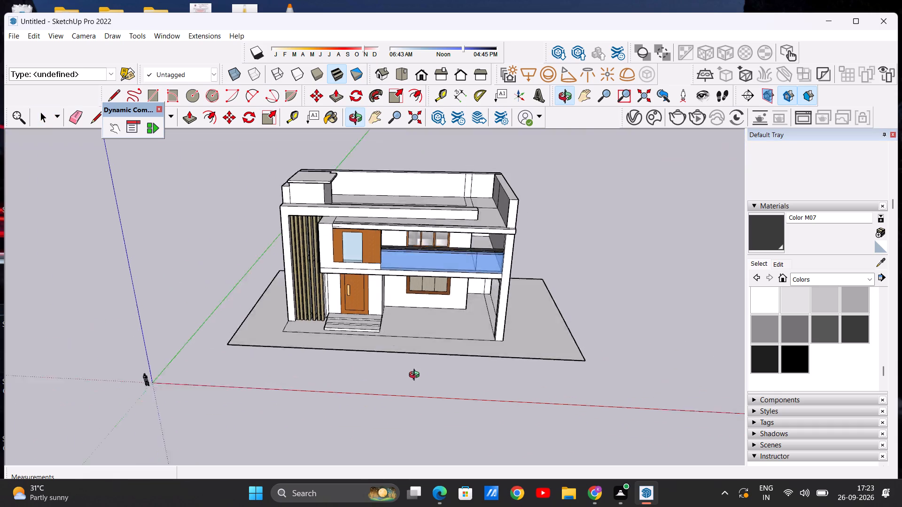
middle_drag(416, 376, 425, 453)
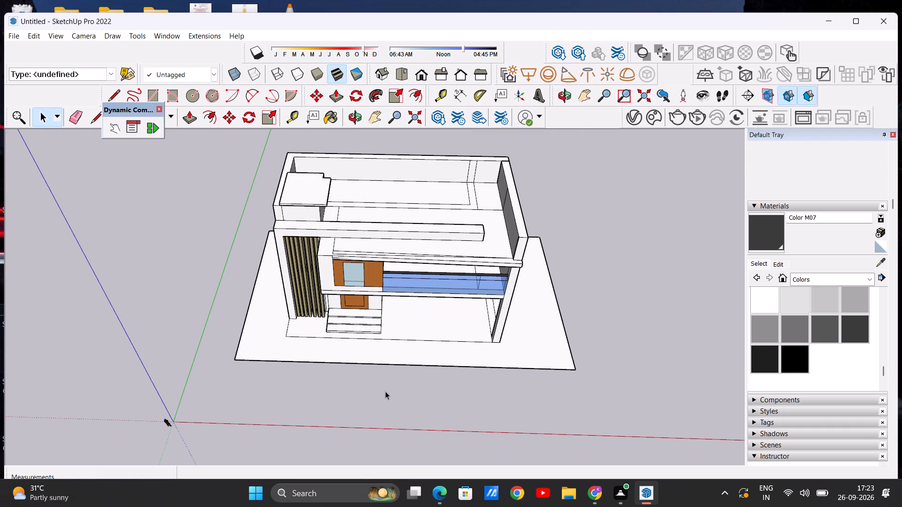
scroll(381, 390, down, 3)
middle_drag(383, 390, 384, 355)
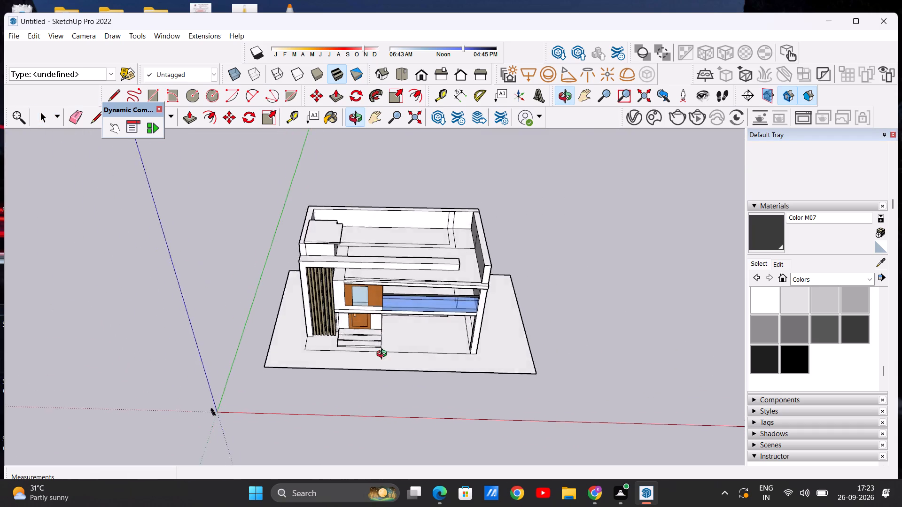
middle_drag(384, 355, 402, 238)
middle_drag(418, 352, 417, 379)
scroll(451, 334, up, 2)
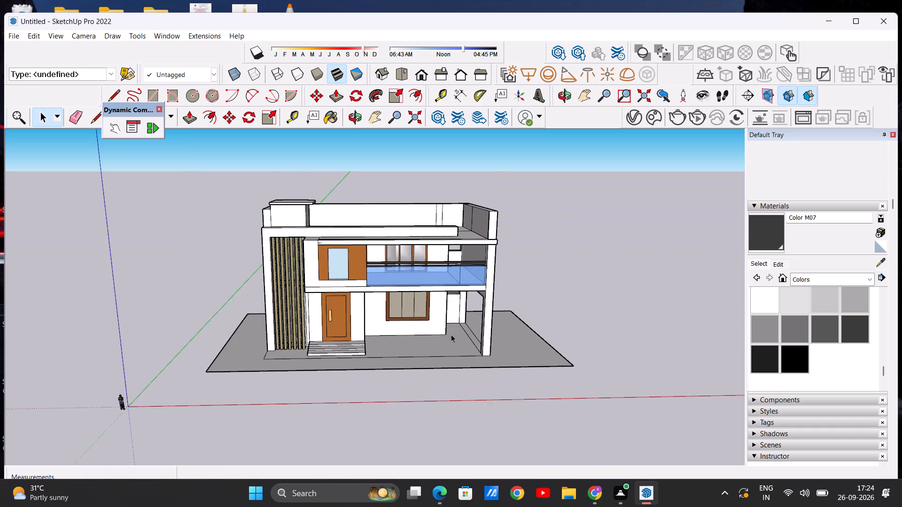
Examine the front facade and the open porch corner on the ground plane from near, far and oblique viewpoints.
scroll(451, 334, up, 2)
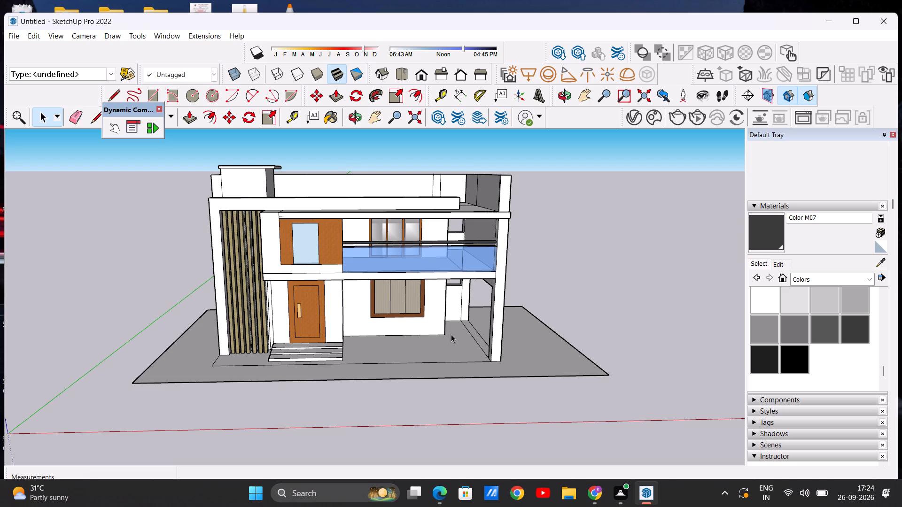
scroll(538, 340, down, 6)
scroll(469, 278, down, 20)
scroll(468, 330, up, 7)
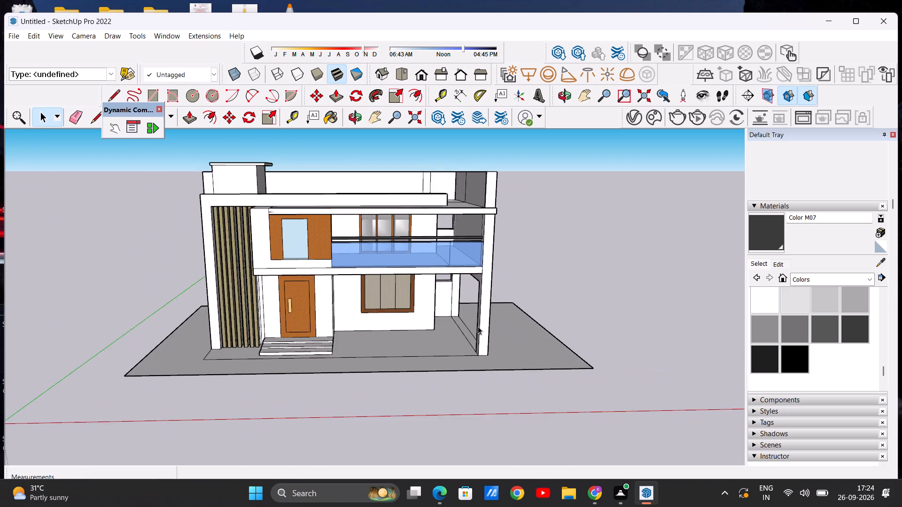
scroll(478, 326, up, 2)
middle_drag(522, 336, 372, 358)
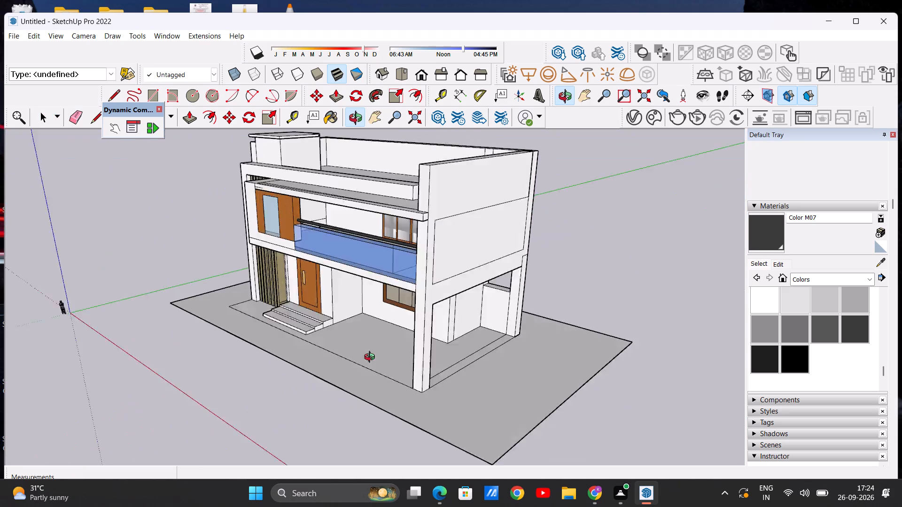
middle_drag(372, 358, 477, 300)
middle_drag(421, 300, 450, 305)
scroll(424, 315, down, 5)
middle_drag(385, 318, 382, 311)
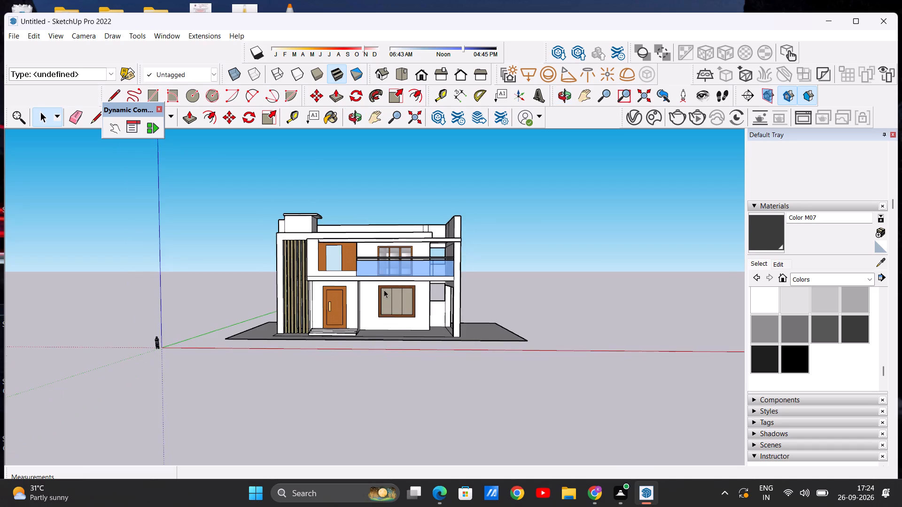
scroll(384, 290, up, 8)
scroll(404, 307, down, 5)
scroll(310, 247, up, 2)
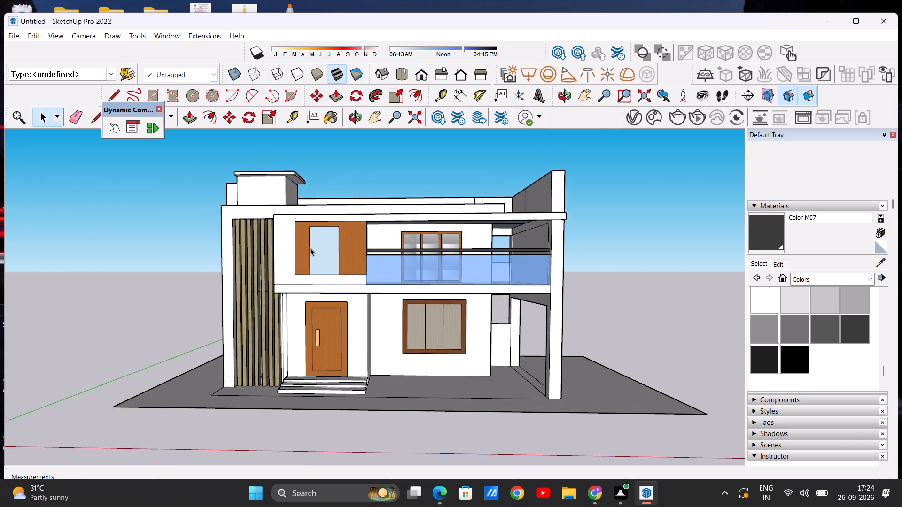
scroll(310, 247, up, 2)
scroll(325, 267, down, 2)
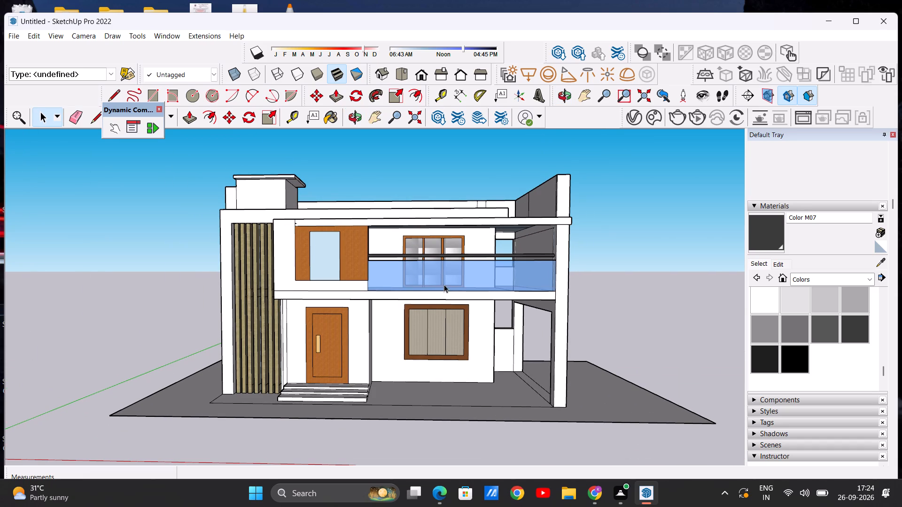
Paint the underside of the roof slab above the upper balcony, including its inset strip, with Wood Bamboo from the Wood materials.
middle_drag(412, 299, 408, 205)
scroll(394, 205, up, 10)
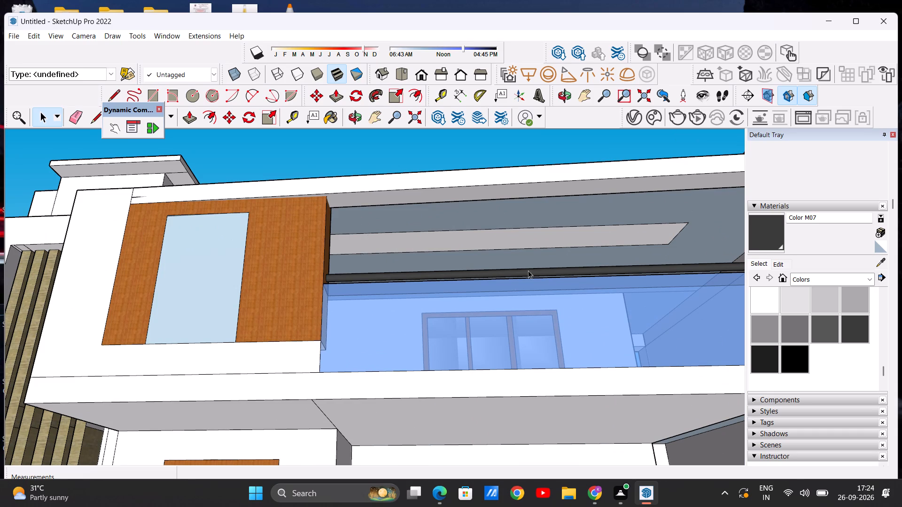
click(869, 274)
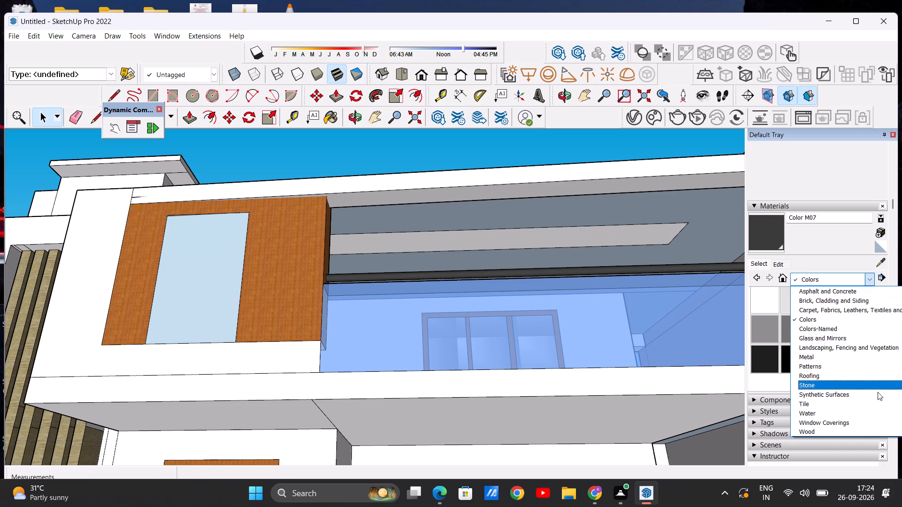
click(881, 437)
click(764, 308)
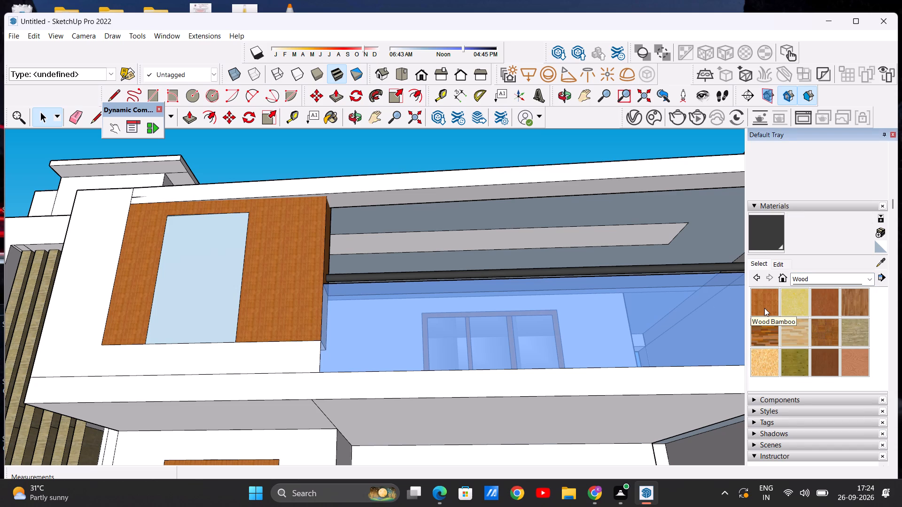
click(537, 267)
click(537, 240)
click(529, 222)
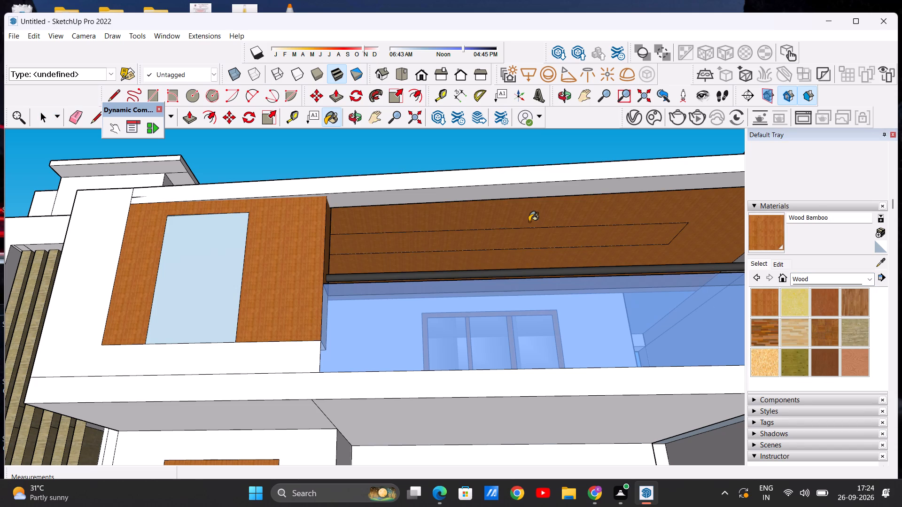
Examine the wood-finished balcony ceiling together with the facade from below and from the front.
scroll(483, 255, down, 10)
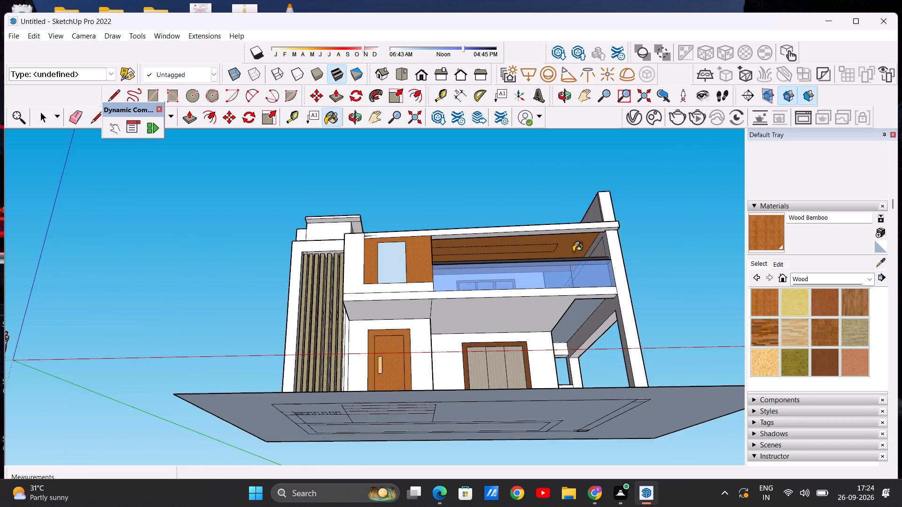
scroll(573, 252, up, 8)
middle_drag(573, 251, 561, 348)
scroll(560, 321, down, 3)
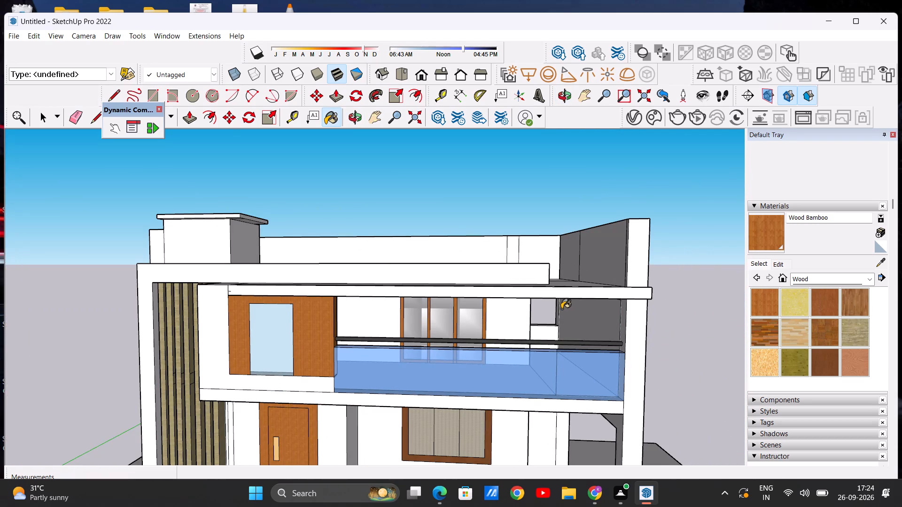
scroll(561, 309, up, 1)
scroll(548, 304, down, 2)
middle_drag(562, 328, 520, 327)
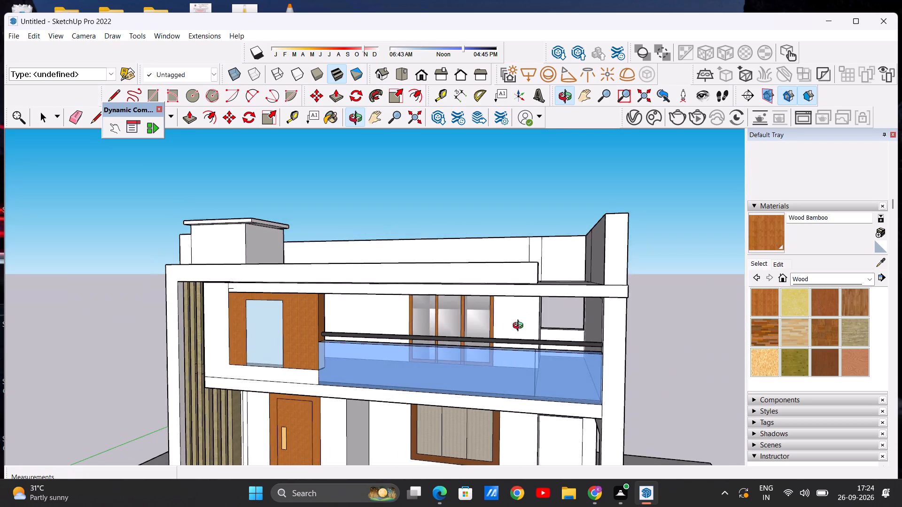
middle_drag(520, 327, 521, 327)
scroll(573, 315, up, 5)
scroll(576, 319, down, 5)
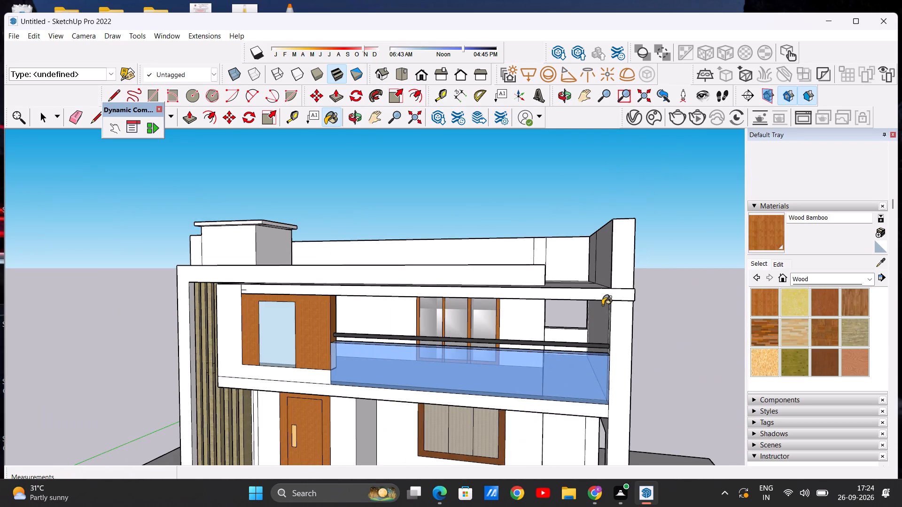
Paint the balcony side wall's inner face and its surrounding border with Blinds Weave from the Window Coverings materials.
middle_drag(592, 323, 616, 315)
scroll(602, 312, up, 5)
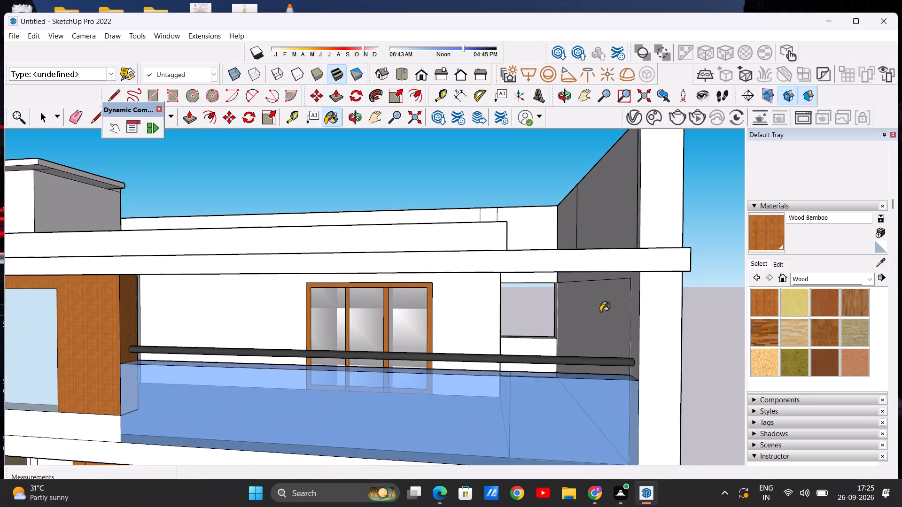
scroll(600, 312, up, 2)
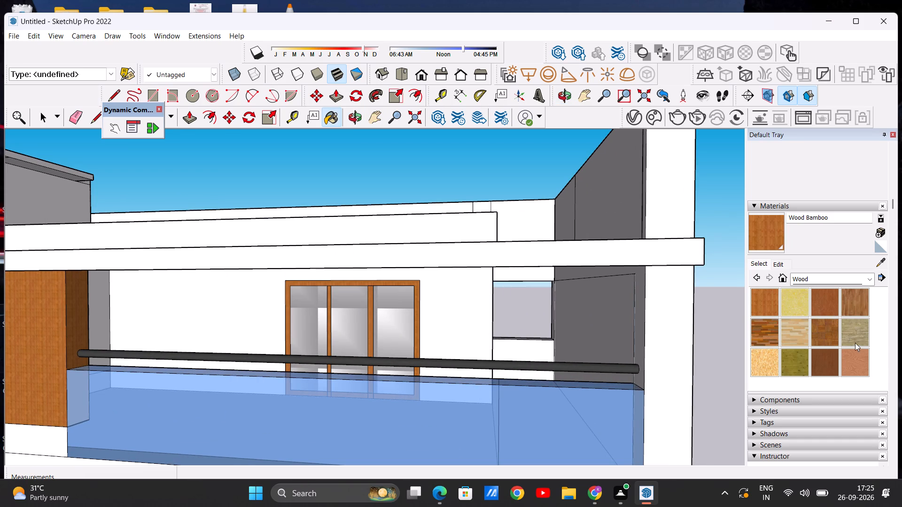
click(863, 277)
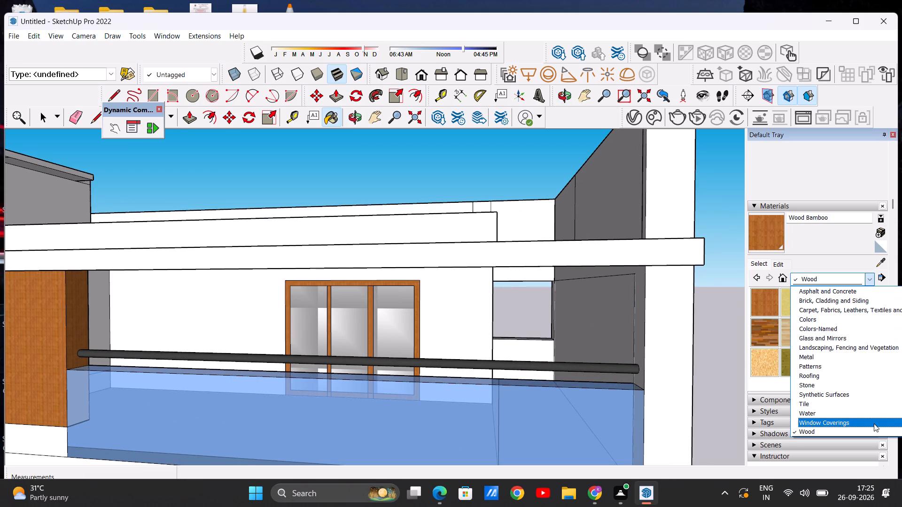
click(874, 423)
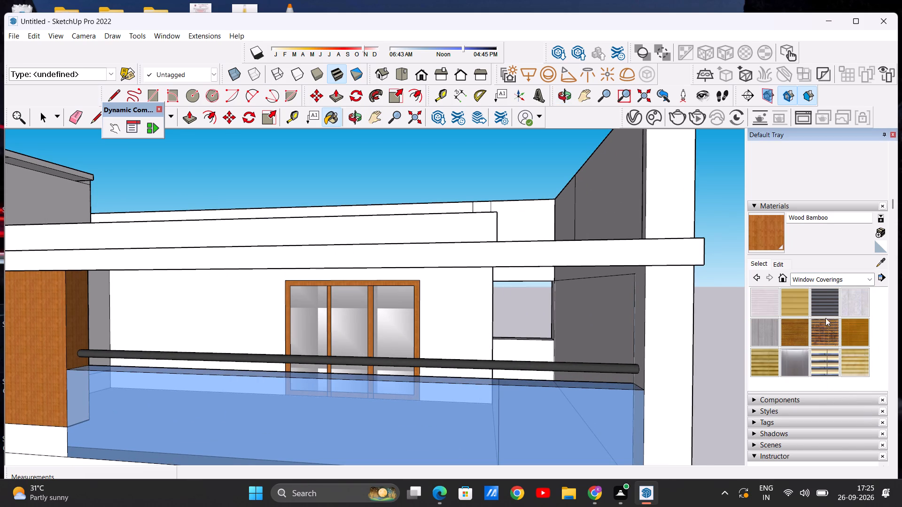
click(796, 330)
scroll(614, 322, up, 4)
click(614, 322)
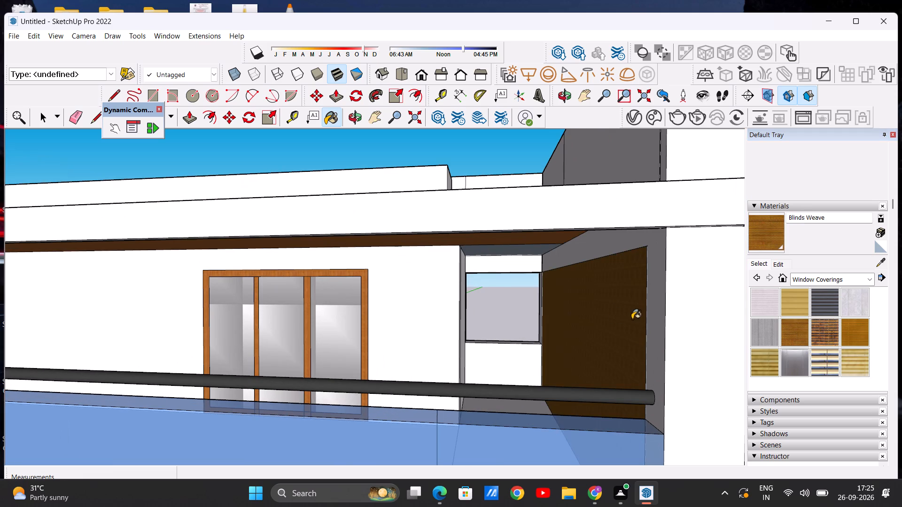
scroll(632, 312, down, 1)
scroll(648, 310, up, 5)
middle_drag(578, 315, 686, 315)
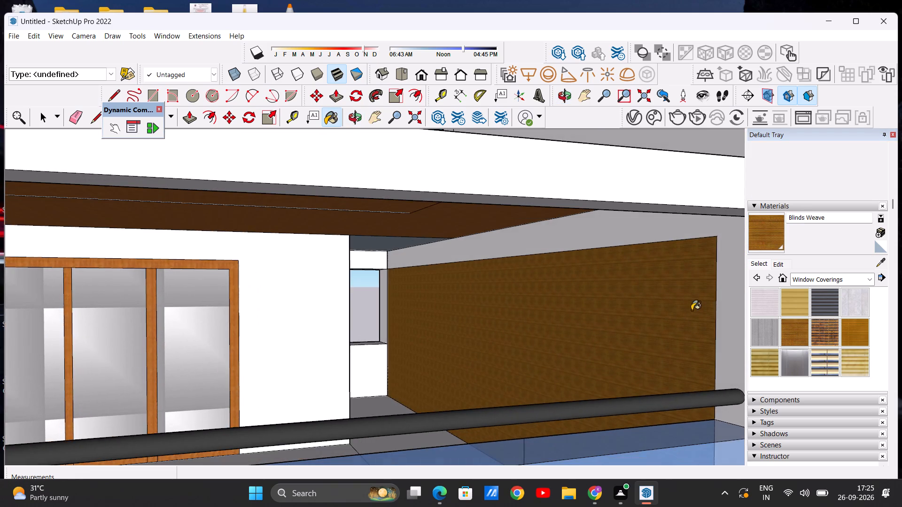
scroll(702, 305, up, 4)
scroll(624, 304, down, 7)
click(687, 298)
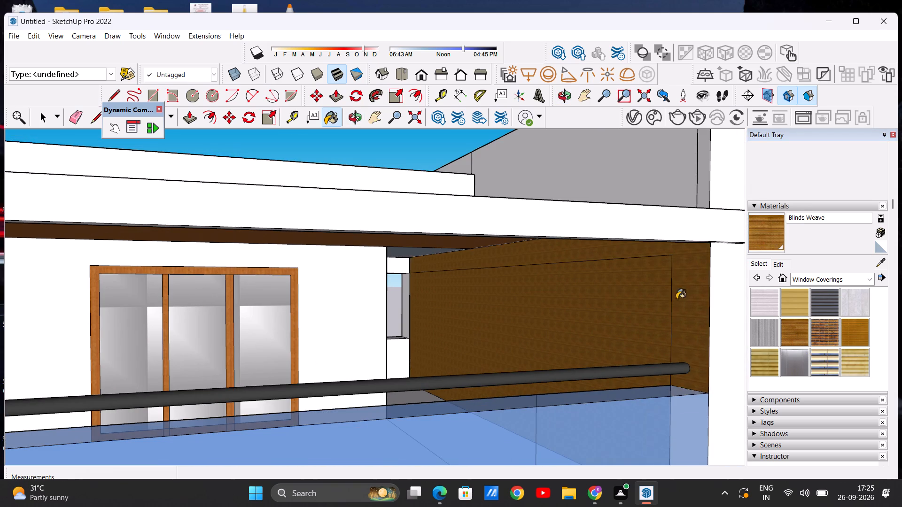
Paint the wall strips above and below the opening at the back of the balcony recess with Blinds Weave.
scroll(598, 269, down, 6)
middle_drag(586, 273, 479, 249)
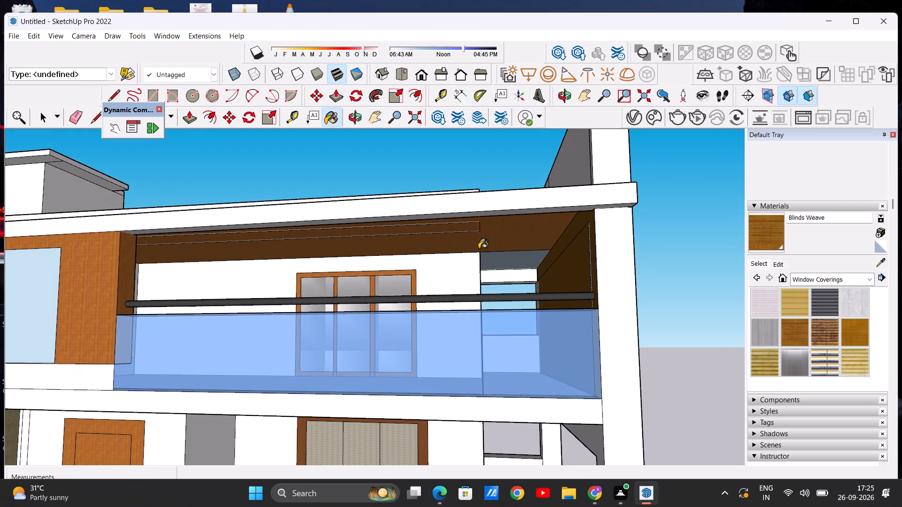
scroll(546, 273, up, 11)
click(511, 282)
scroll(511, 282, down, 6)
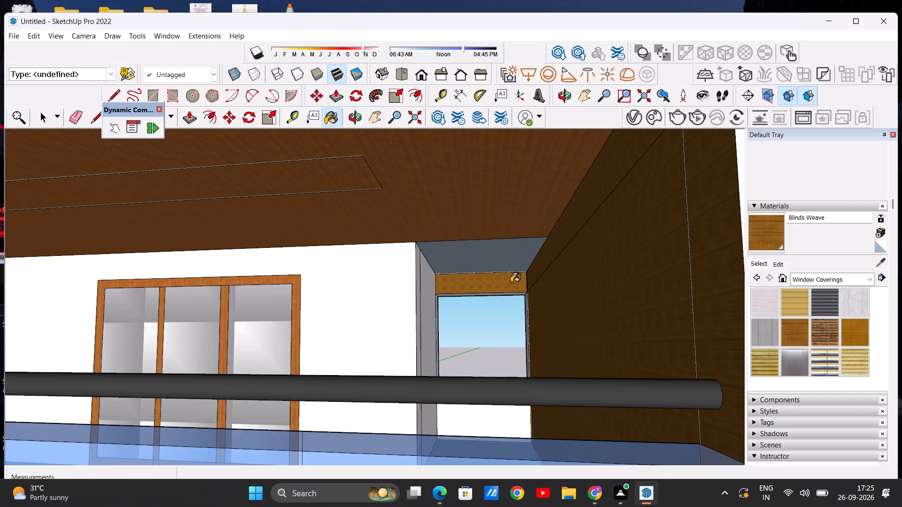
scroll(503, 341, up, 6)
click(447, 452)
scroll(523, 429, down, 4)
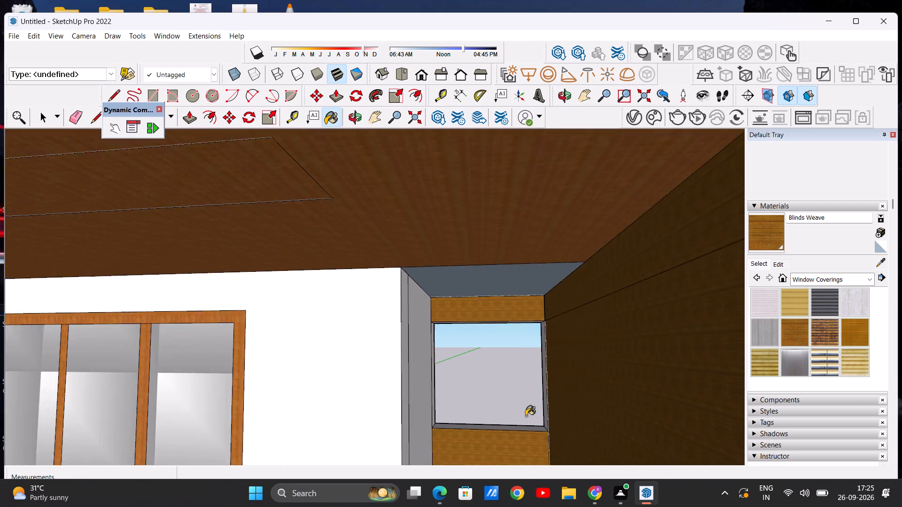
Examine the whole front facade with its wood-finished balcony from near, far and slightly raised viewpoints.
scroll(526, 416, down, 17)
middle_drag(509, 406, 502, 397)
scroll(506, 402, down, 3)
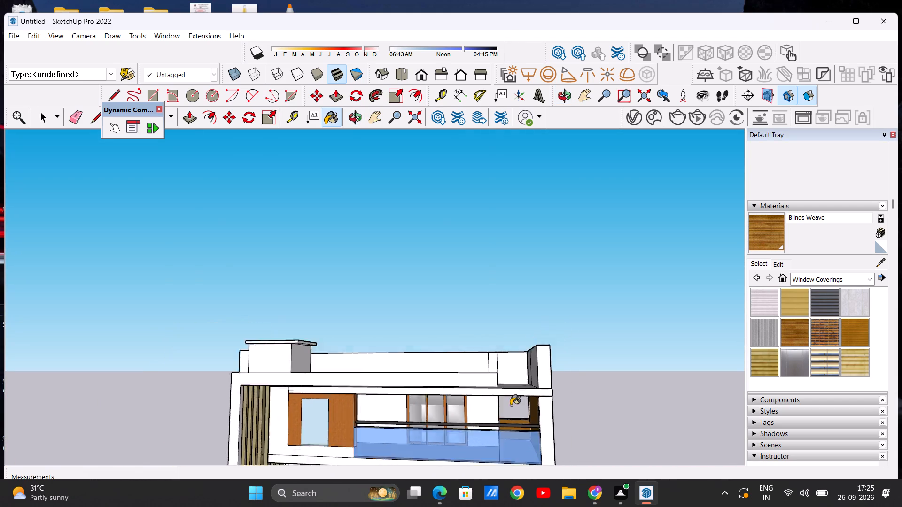
scroll(511, 405, down, 16)
scroll(479, 445, up, 10)
scroll(420, 379, down, 13)
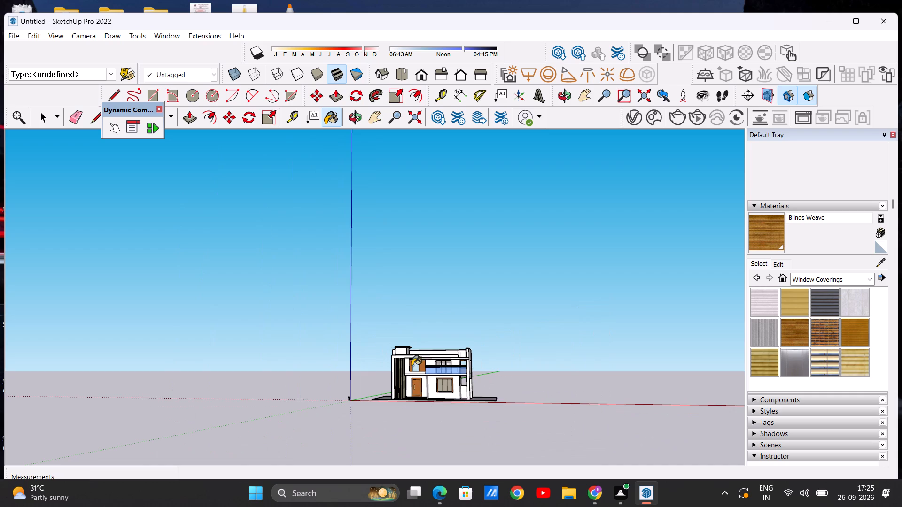
scroll(451, 402, up, 7)
scroll(422, 350, up, 4)
middle_drag(390, 333, 418, 381)
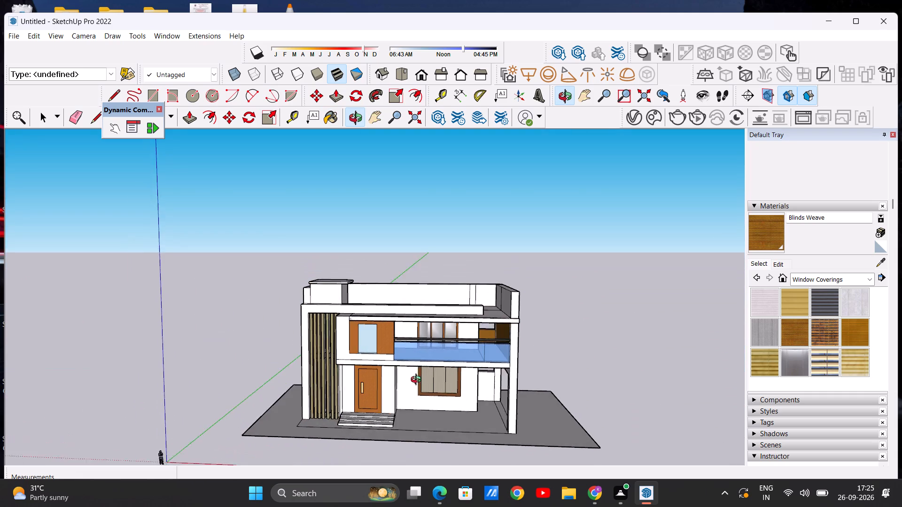
middle_drag(418, 381, 419, 390)
scroll(407, 359, up, 4)
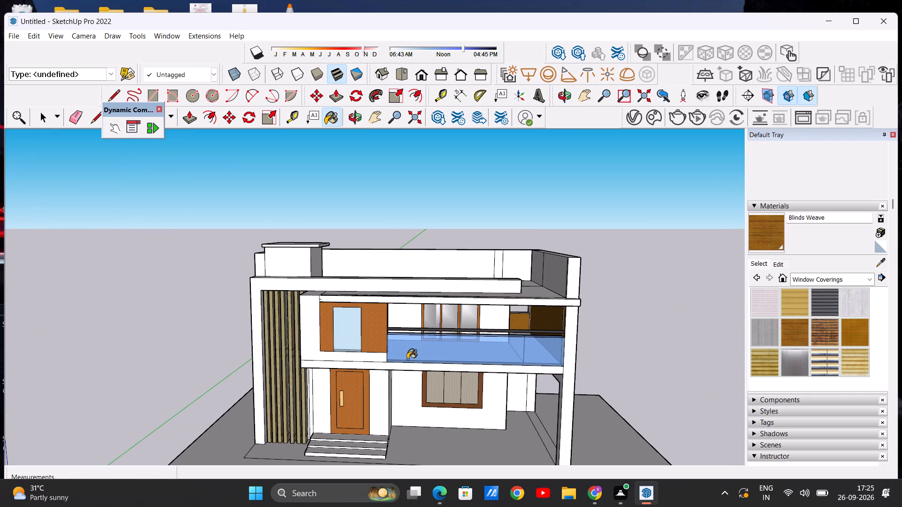
key(space)
scroll(410, 321, down, 6)
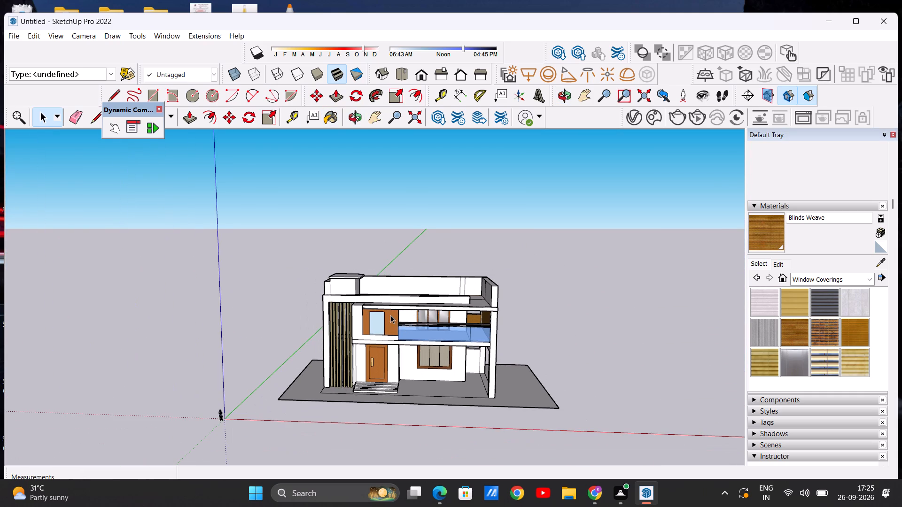
scroll(385, 318, down, 2)
scroll(375, 331, up, 2)
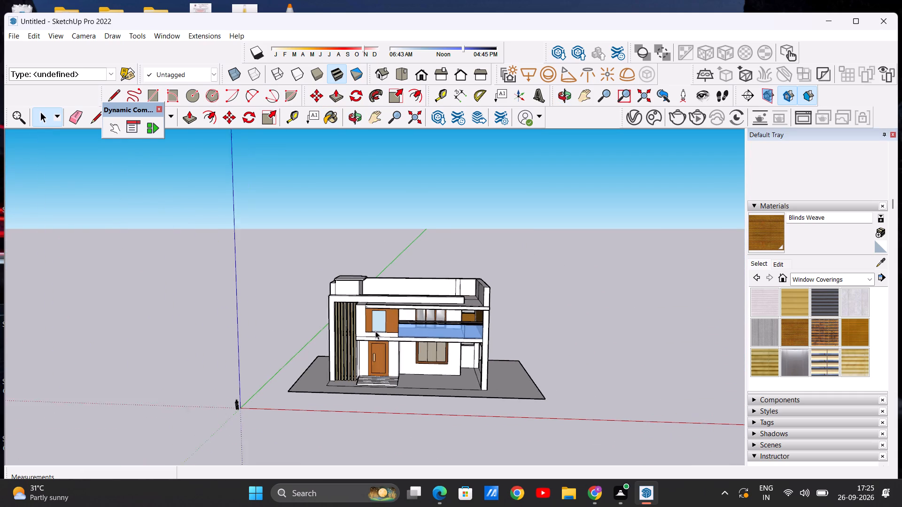
scroll(375, 331, up, 4)
middle_drag(375, 337, 378, 314)
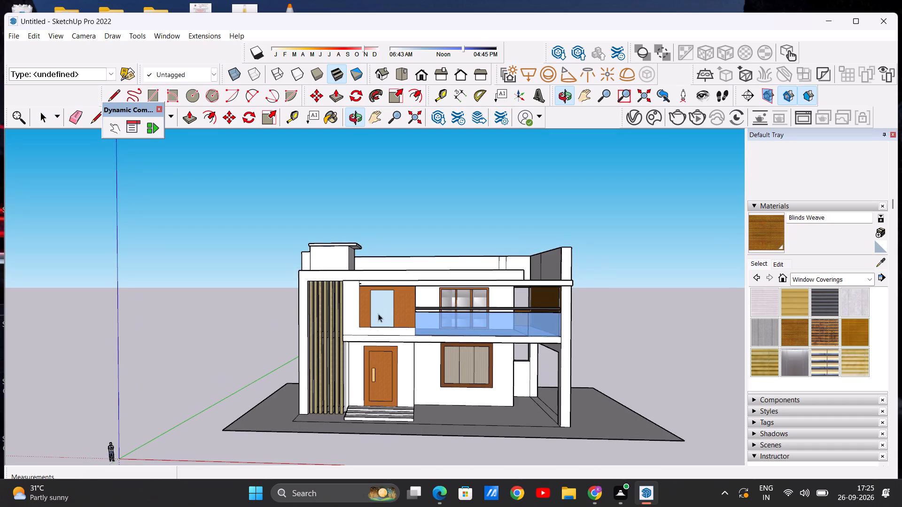
scroll(374, 322, down, 8)
scroll(367, 319, up, 7)
scroll(367, 318, down, 5)
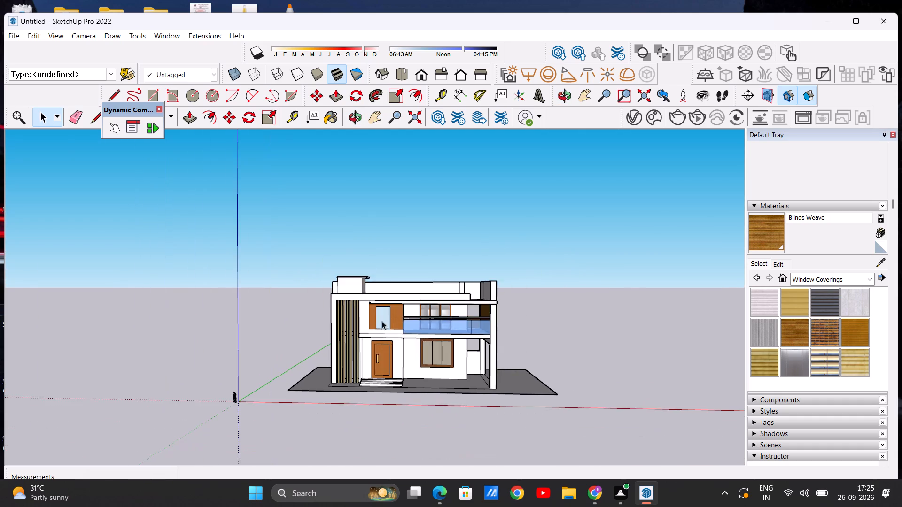
scroll(383, 324, up, 8)
scroll(386, 327, down, 6)
scroll(400, 354, up, 8)
scroll(398, 352, down, 5)
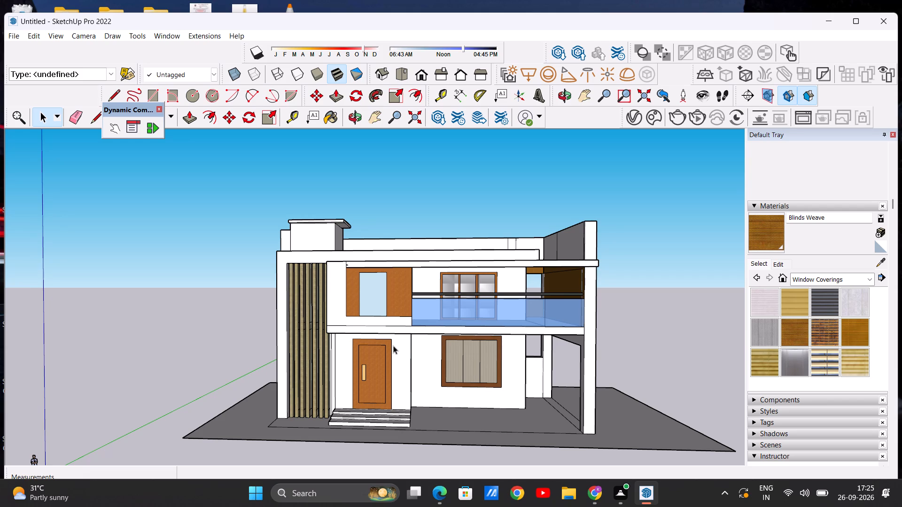
scroll(404, 342, down, 6)
scroll(382, 363, up, 5)
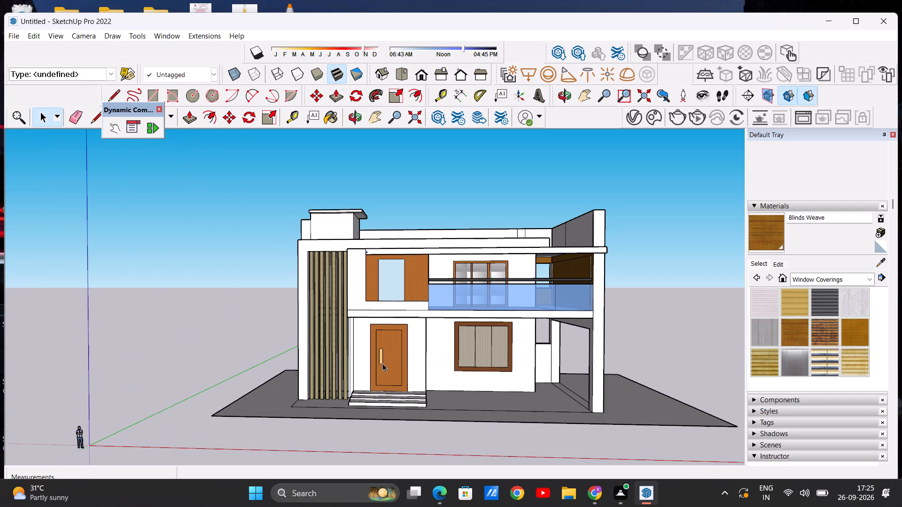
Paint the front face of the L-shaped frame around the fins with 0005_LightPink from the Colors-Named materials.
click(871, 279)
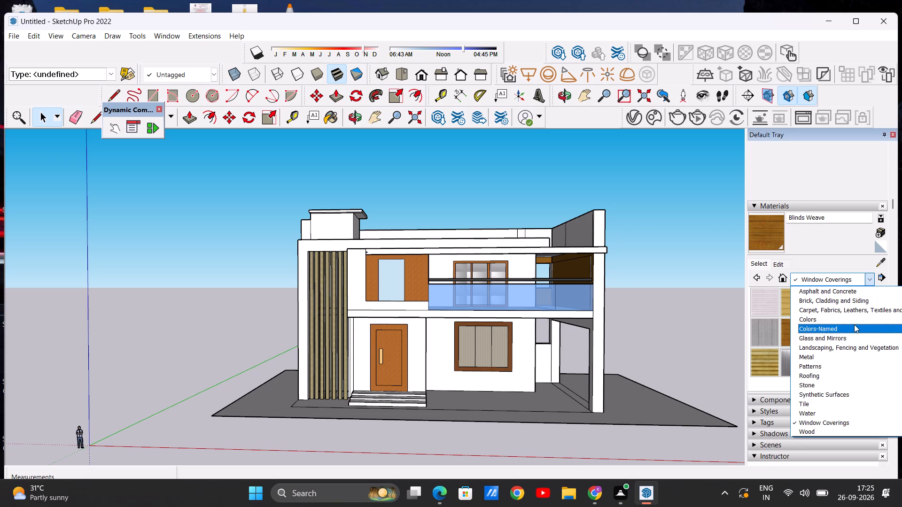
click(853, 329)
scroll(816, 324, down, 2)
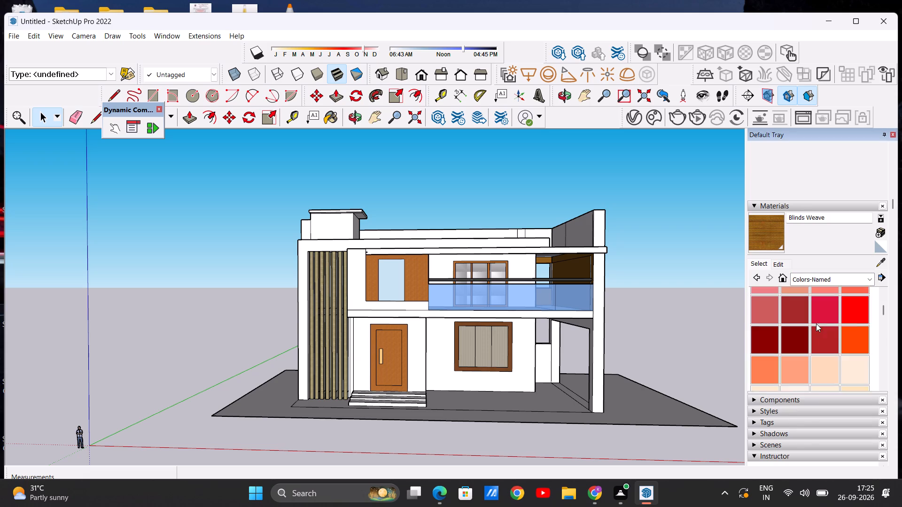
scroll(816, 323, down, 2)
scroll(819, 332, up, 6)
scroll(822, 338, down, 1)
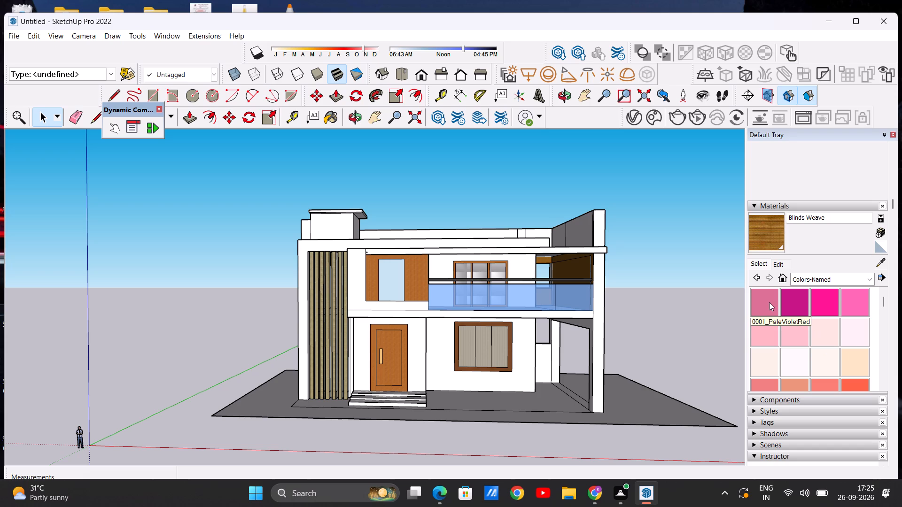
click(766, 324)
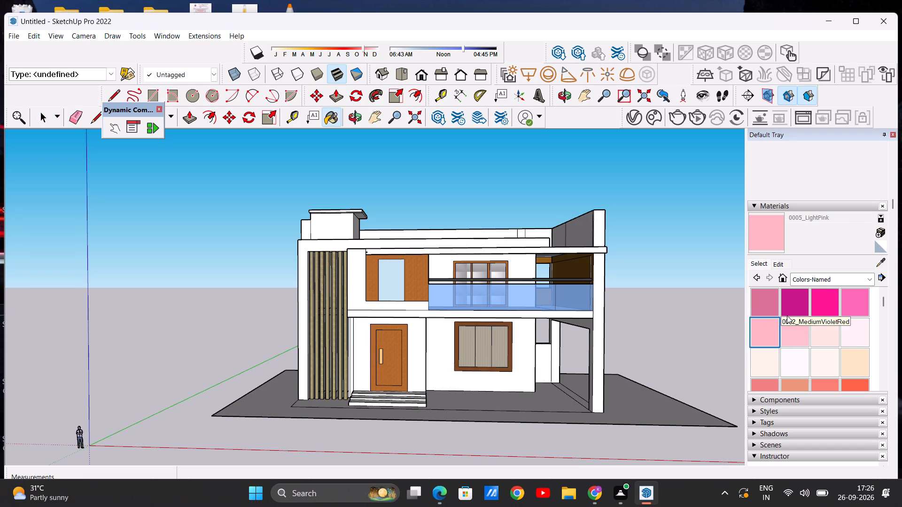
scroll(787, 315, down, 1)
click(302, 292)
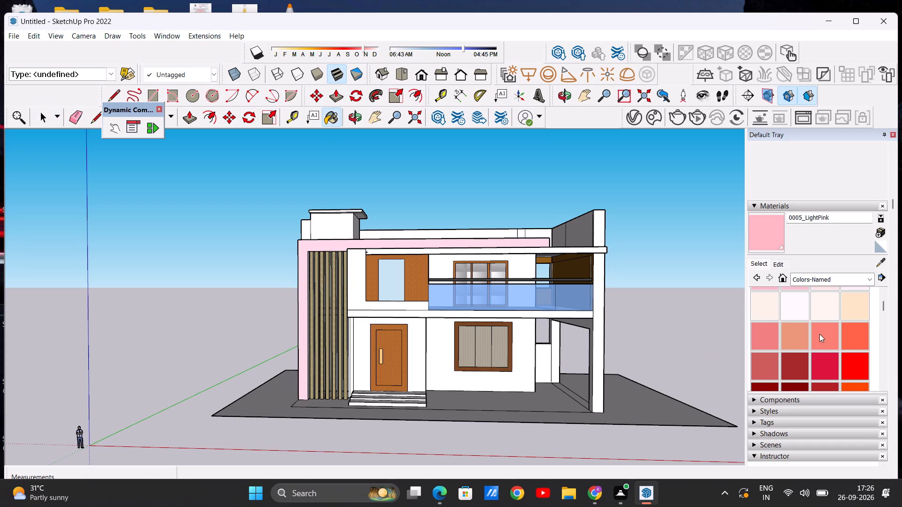
Paint the front face of the L-shaped frame around the fins with 0013_LightCoral from Colors-Named.
click(762, 337)
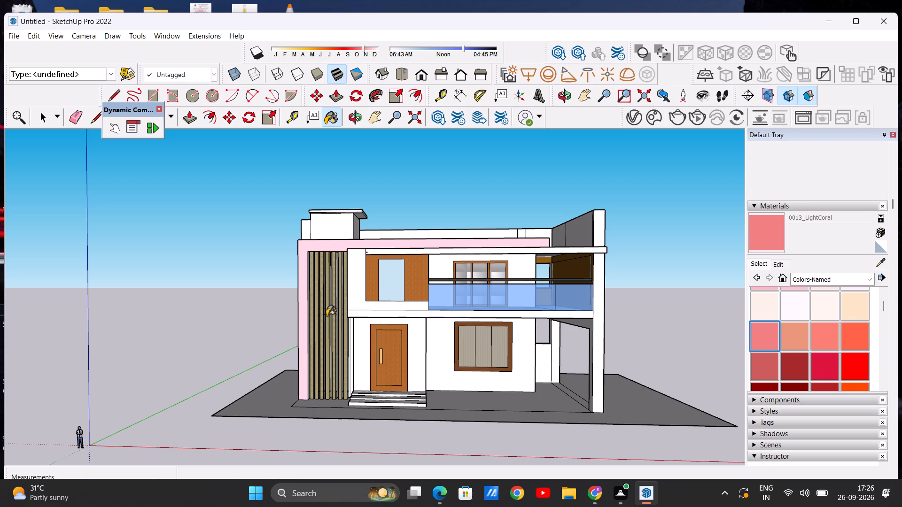
click(301, 312)
Paint the L-shaped frame's inner side beside the fins and its outer side with 0013_LightCoral.
scroll(325, 309, down, 3)
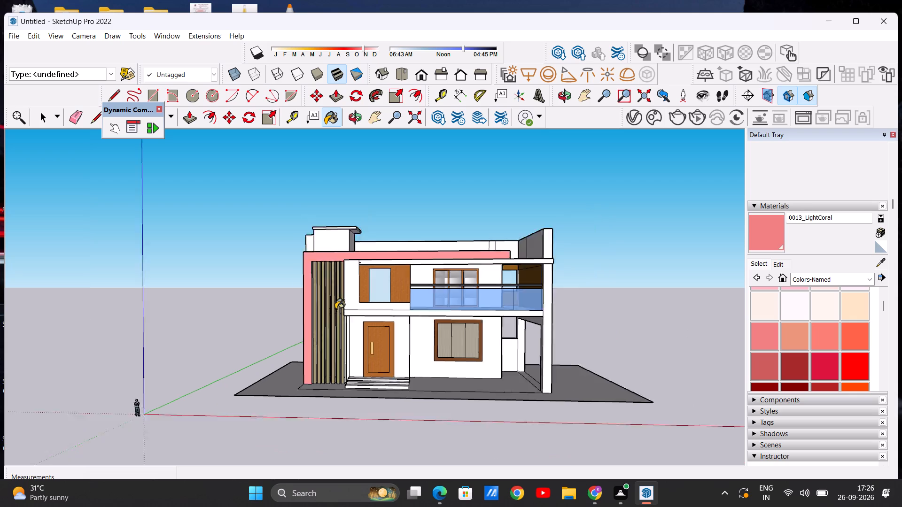
scroll(335, 309, down, 8)
scroll(303, 339, up, 4)
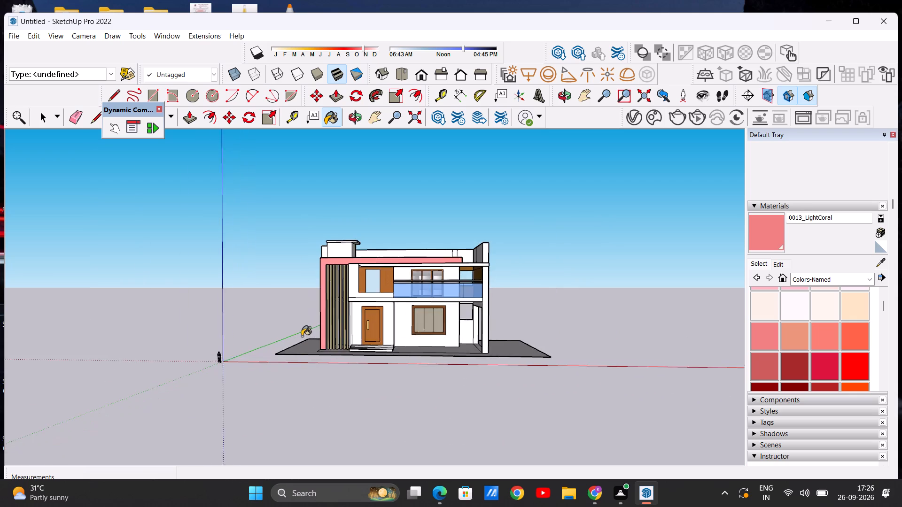
scroll(302, 336, up, 2)
scroll(302, 336, down, 2)
scroll(321, 314, up, 12)
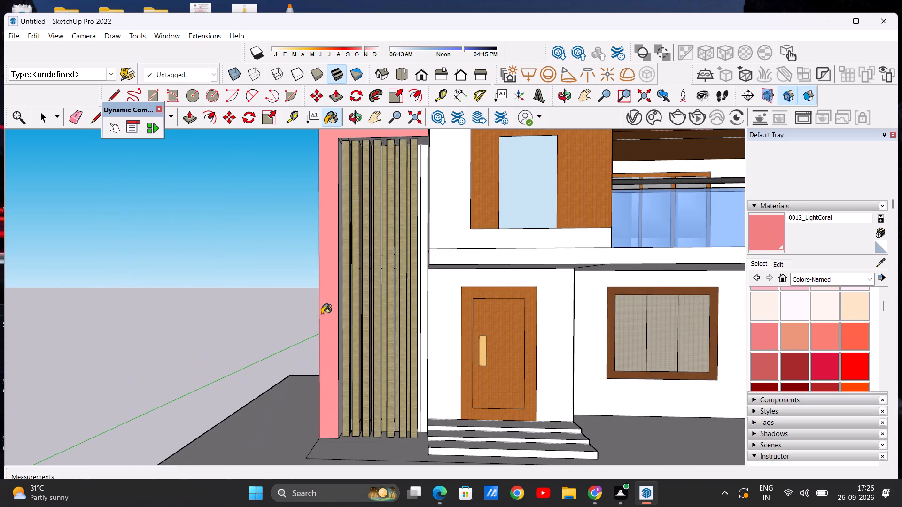
scroll(322, 314, down, 5)
middle_drag(335, 330, 243, 352)
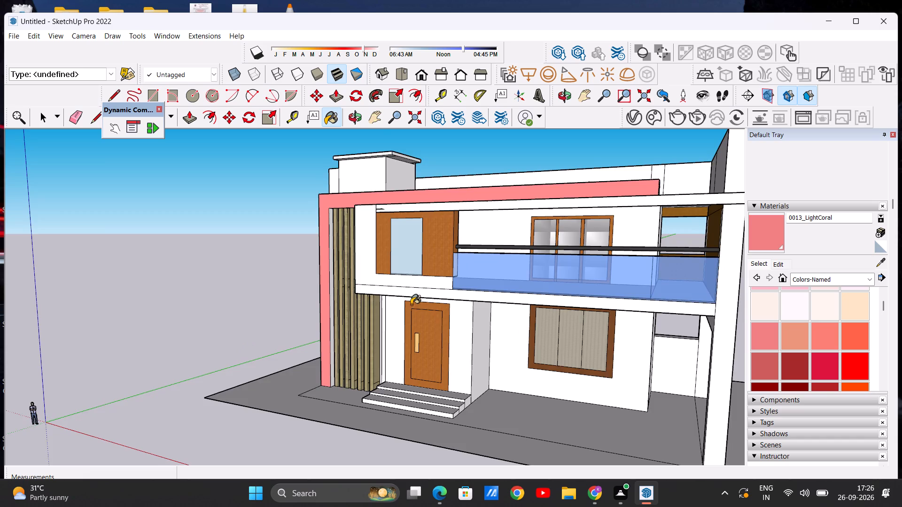
scroll(365, 302, up, 10)
click(293, 311)
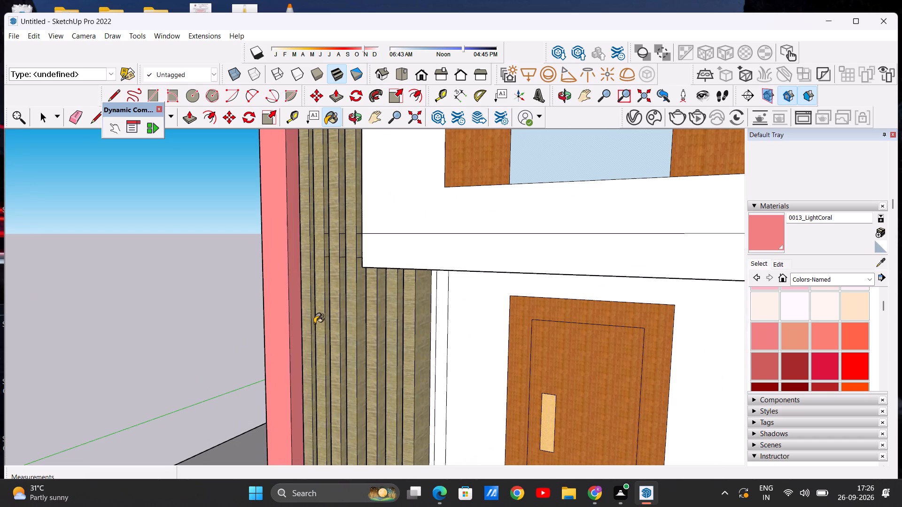
scroll(314, 323, down, 17)
middle_drag(334, 348, 588, 363)
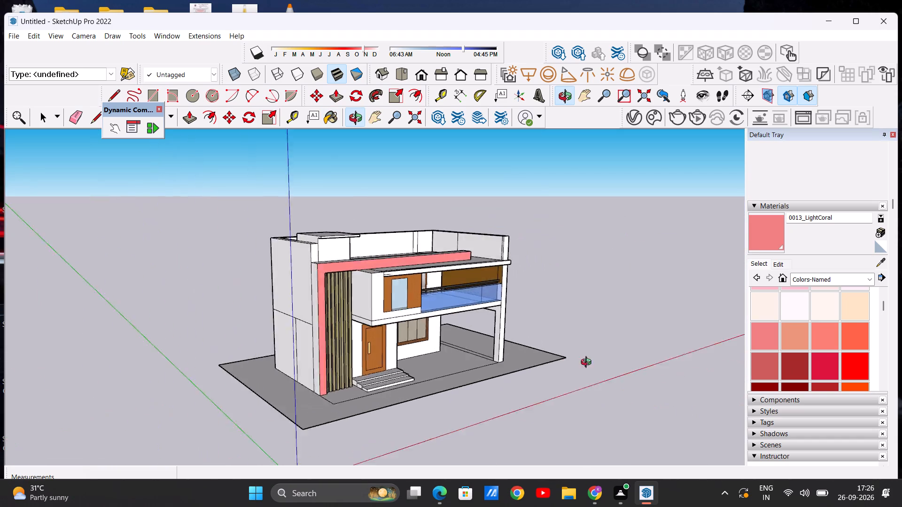
middle_drag(588, 363, 669, 354)
scroll(418, 338, up, 5)
click(216, 323)
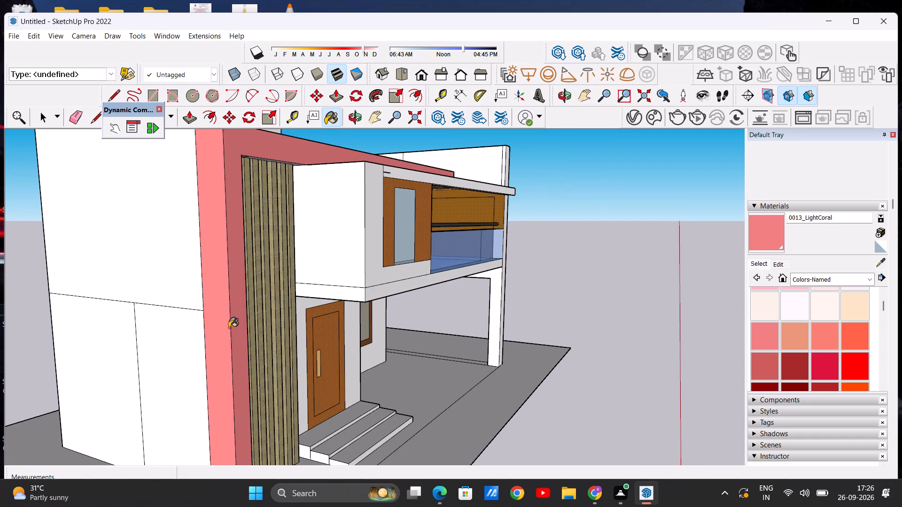
Paint the top face of the L-shaped frame's horizontal beam with 0013_LightCoral.
scroll(234, 334, down, 11)
middle_drag(300, 338, 160, 436)
scroll(249, 277, up, 2)
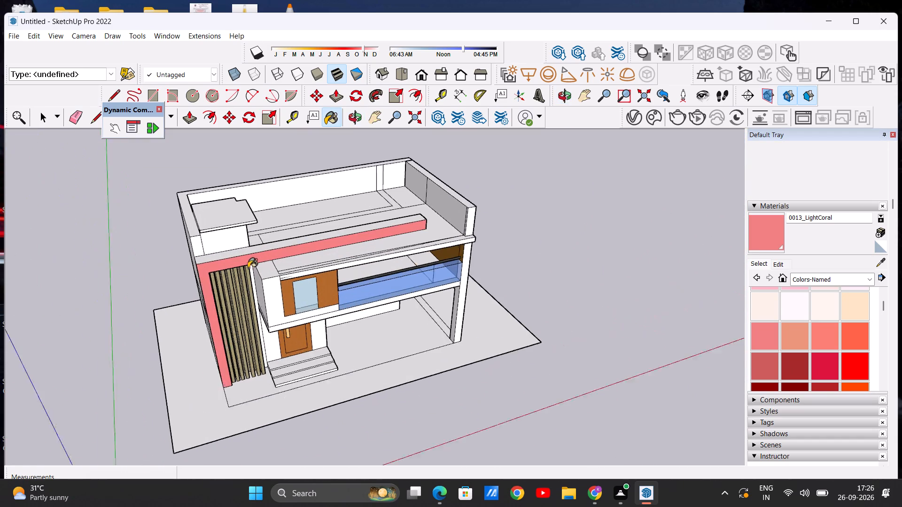
scroll(248, 268, up, 2)
click(202, 258)
scroll(232, 293, down, 3)
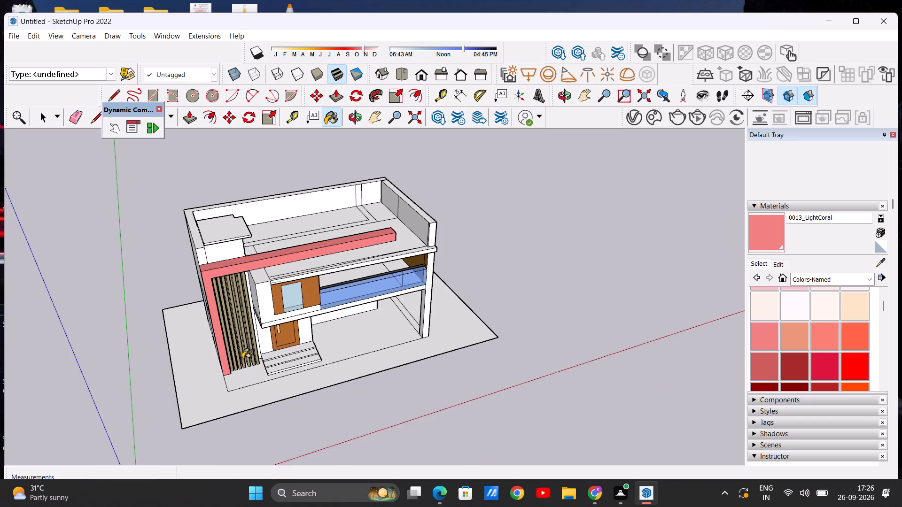
Examine the facade with its coral frame from above, from ground level and close to the entrance and balcony.
middle_drag(241, 358, 160, 292)
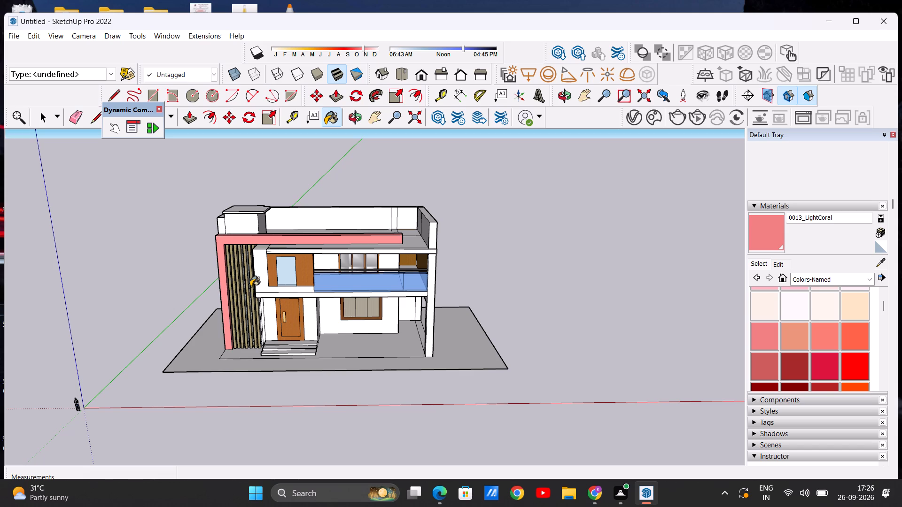
scroll(300, 258, down, 5)
middle_drag(278, 359, 276, 273)
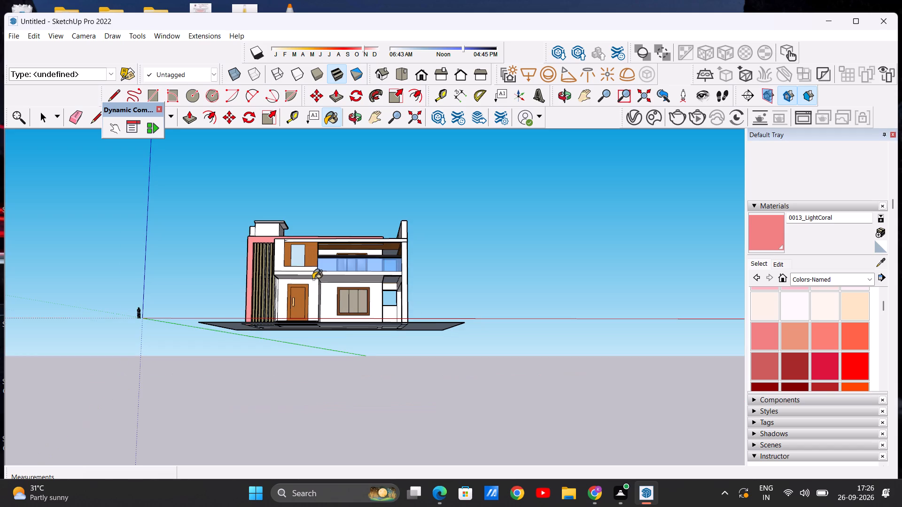
scroll(313, 279, up, 7)
scroll(268, 287, up, 6)
middle_drag(273, 300, 272, 344)
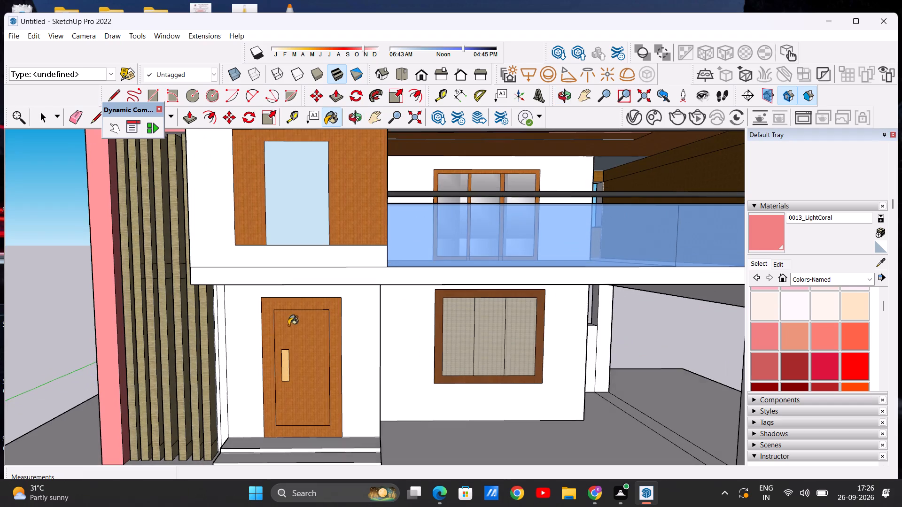
scroll(292, 323, down, 11)
scroll(257, 224, up, 6)
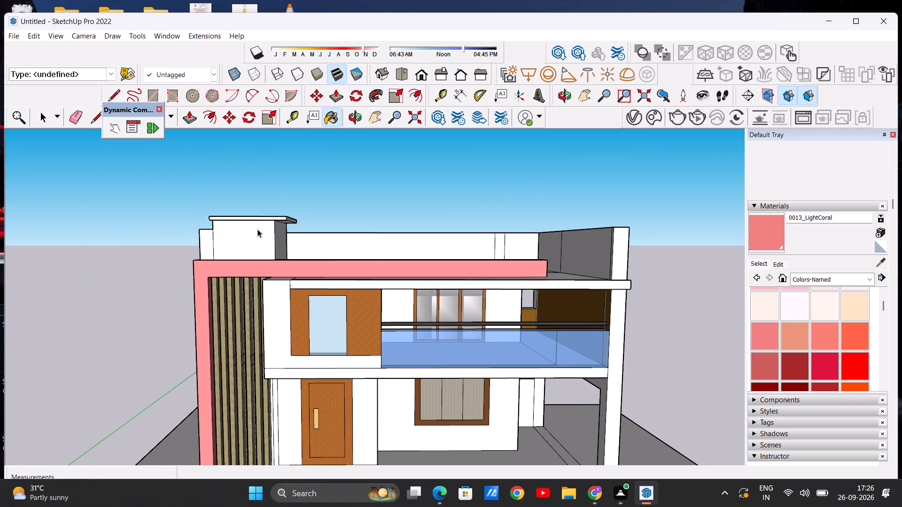
key(space)
scroll(273, 258, down, 5)
scroll(284, 318, down, 2)
middle_drag(274, 340, 257, 316)
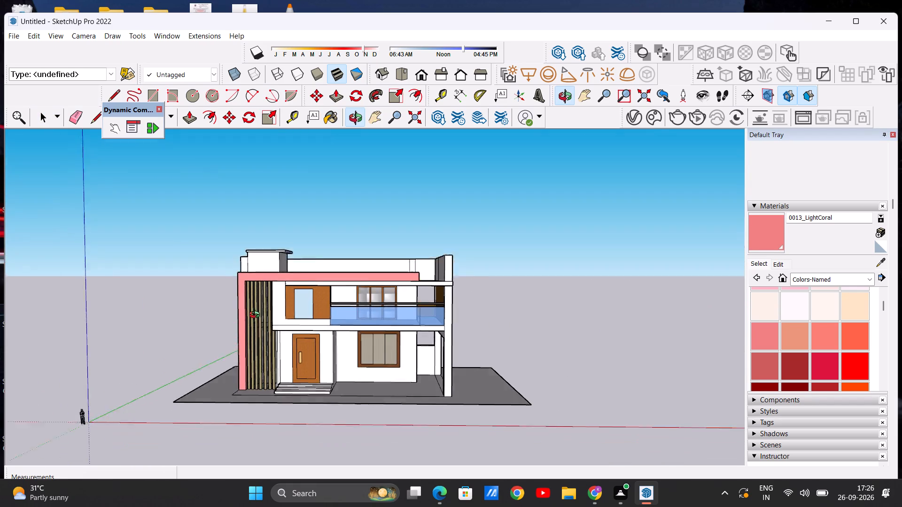
middle_drag(257, 316, 264, 339)
scroll(280, 314, up, 8)
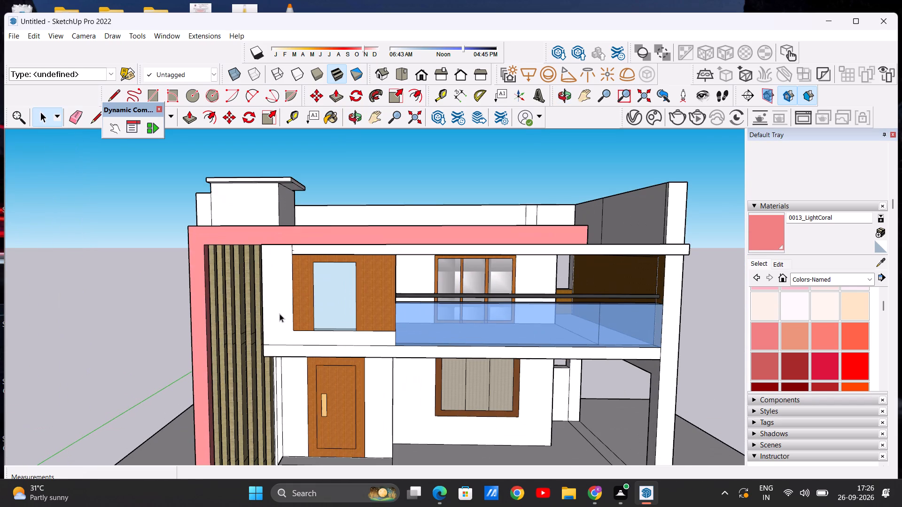
Paint the surround of the upper-floor wood-clad window, the slab edge below it and the roof edge above with 0010_Snow.
scroll(280, 314, down, 6)
scroll(280, 314, up, 4)
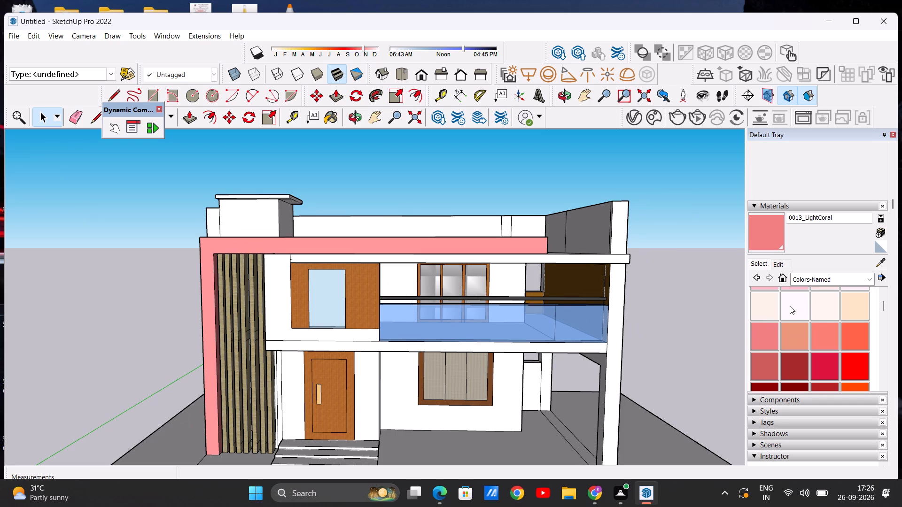
click(794, 304)
click(271, 309)
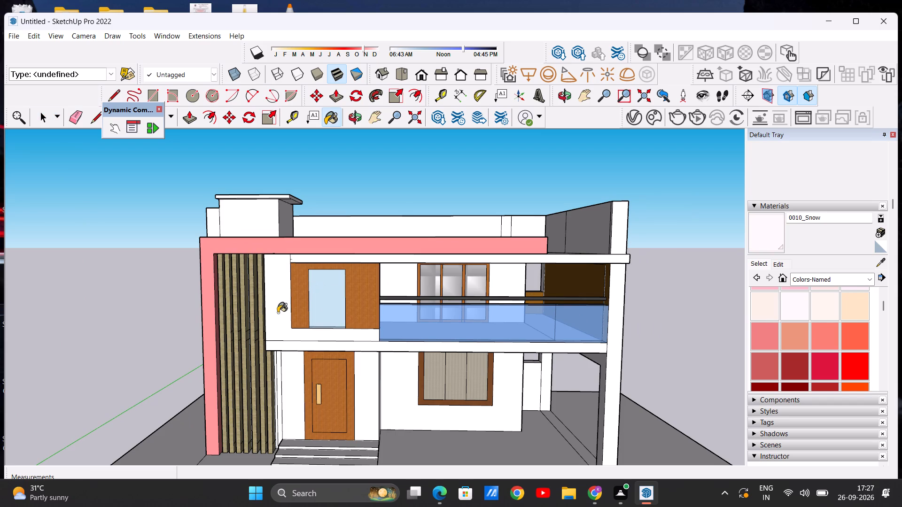
click(299, 334)
click(301, 347)
click(322, 259)
Paint the front column at the open end of the balcony, the roof slab edge and the balcony slab edge with 0010_Snow.
scroll(297, 288, down, 3)
scroll(622, 288, up, 5)
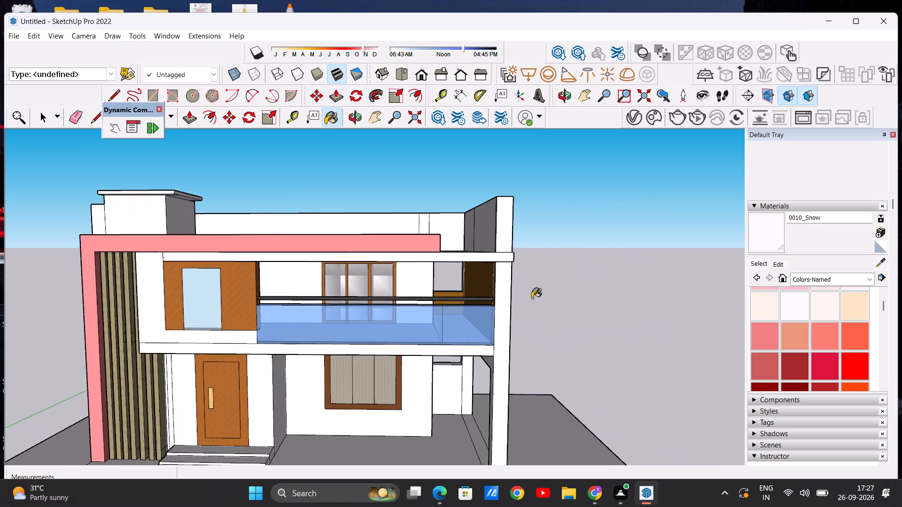
click(497, 294)
click(499, 254)
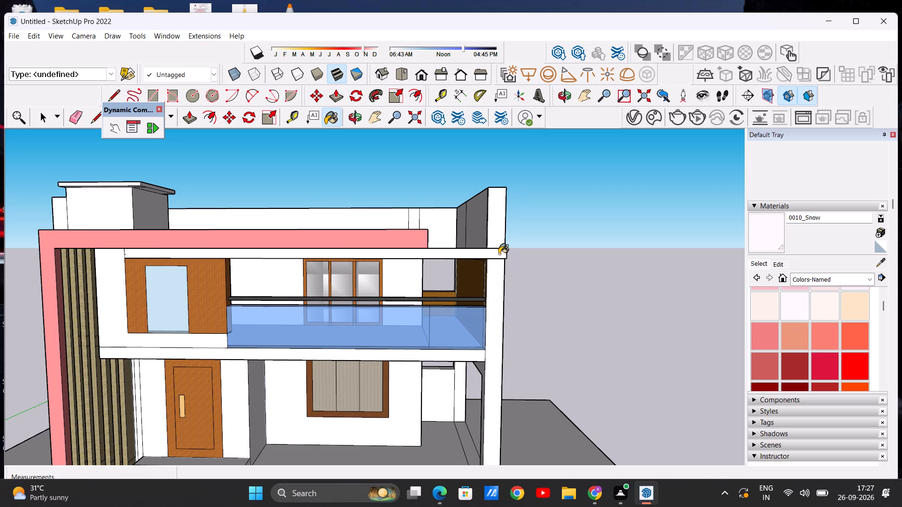
click(466, 360)
key(space)
Paint the ground-floor front walls around the entrance door and around the large window with 0012_Bisque from Colors-Named.
scroll(467, 361, down, 3)
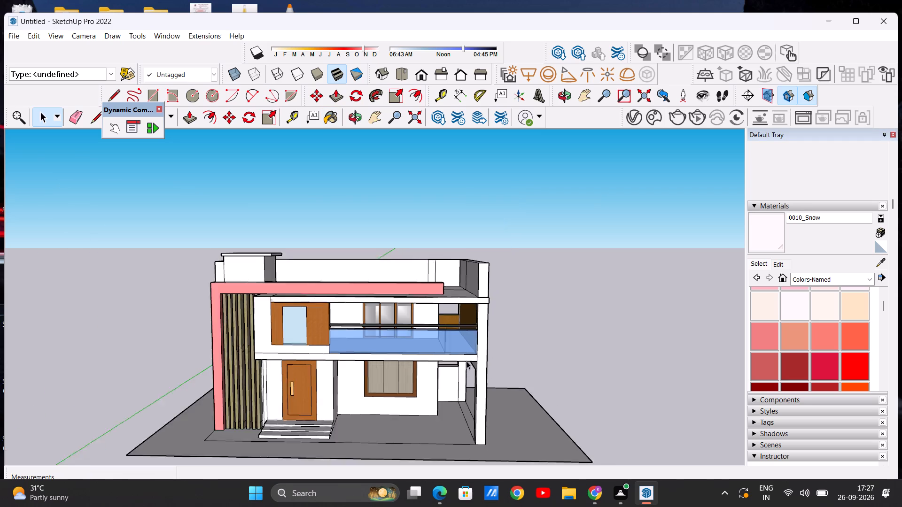
scroll(467, 361, down, 5)
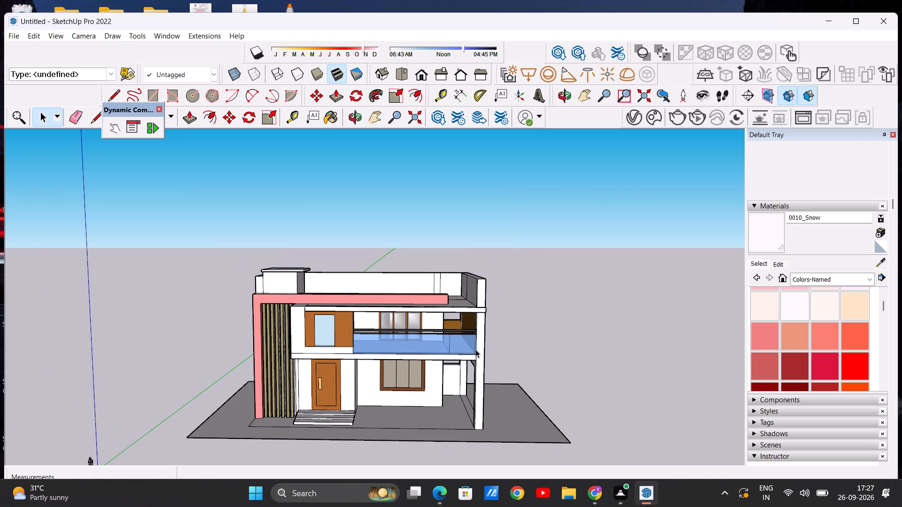
middle_drag(315, 411, 321, 399)
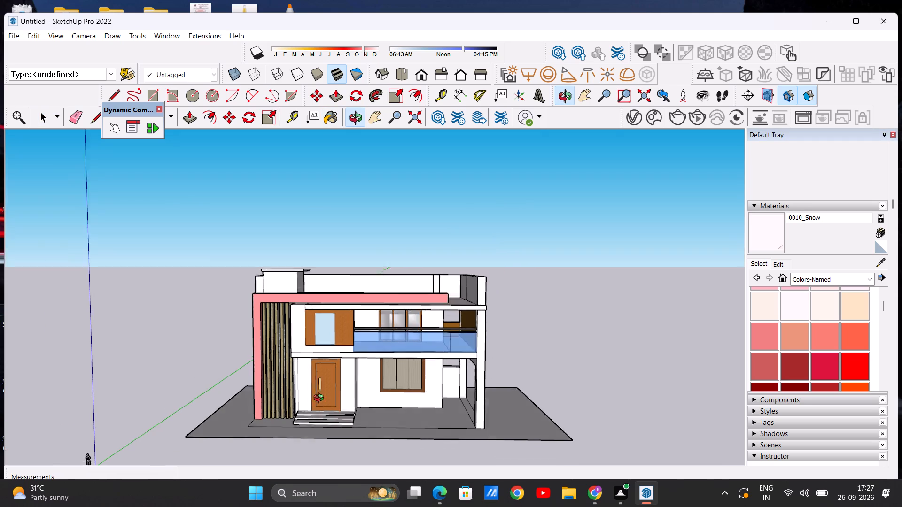
middle_drag(321, 399, 319, 368)
scroll(322, 378, down, 4)
scroll(378, 390, up, 4)
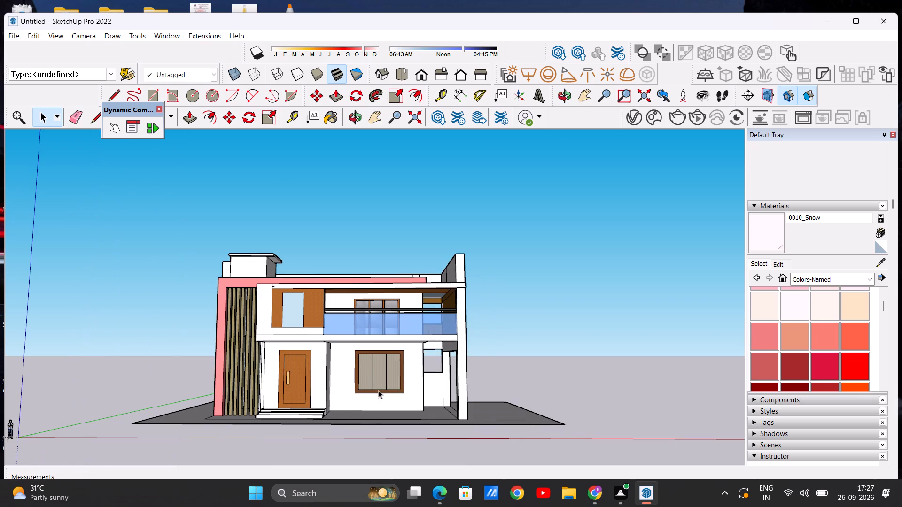
click(872, 282)
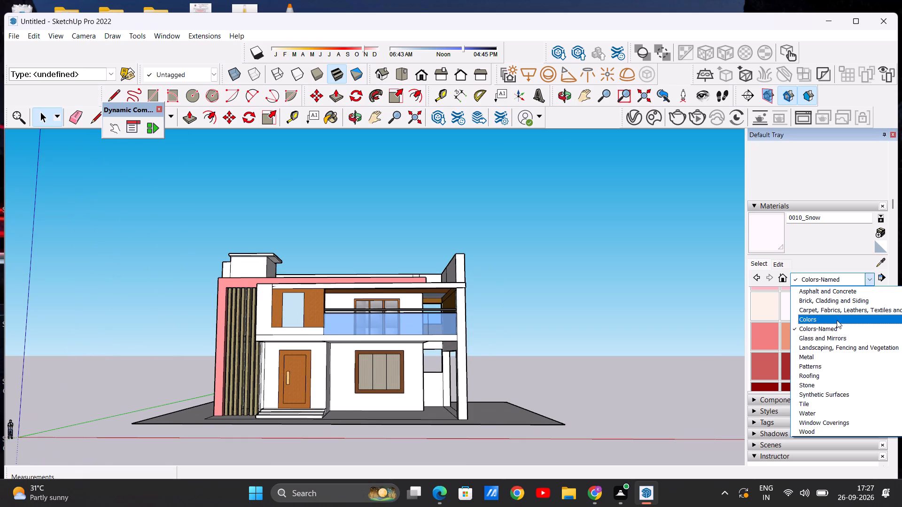
click(837, 320)
click(869, 282)
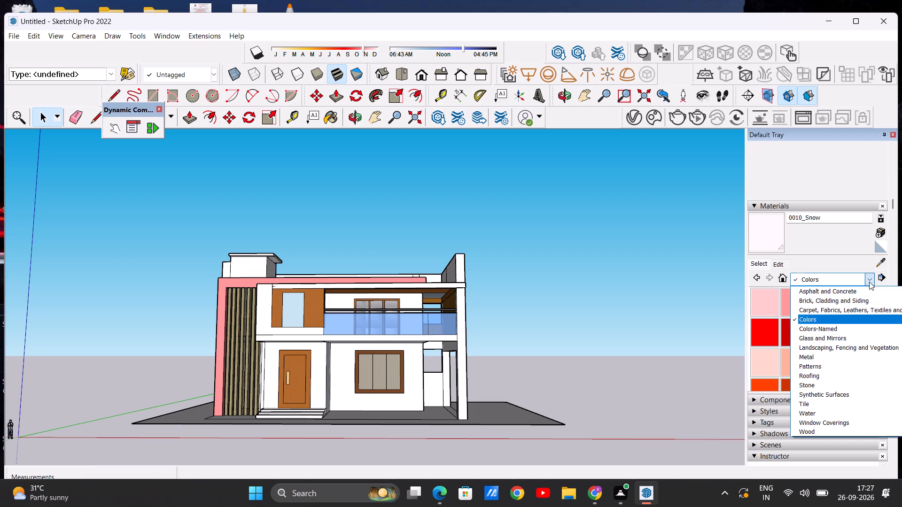
click(862, 330)
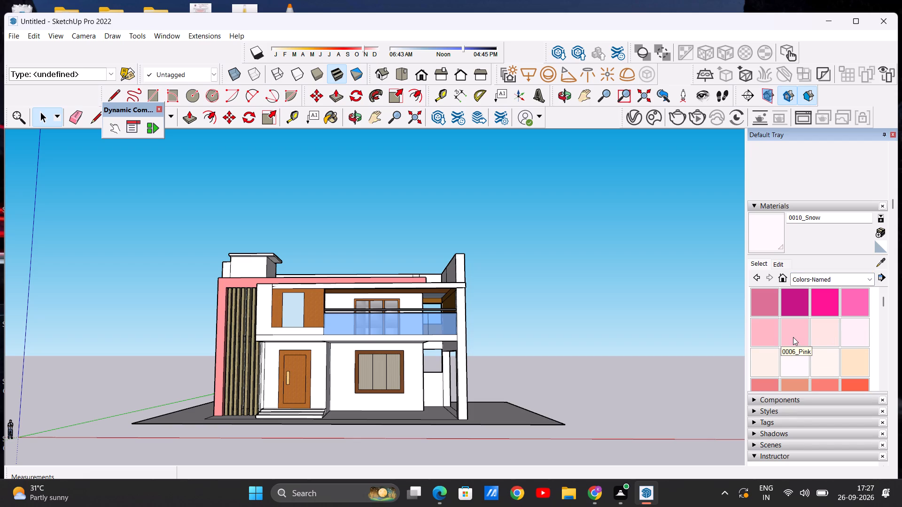
scroll(793, 328, down, 1)
click(859, 307)
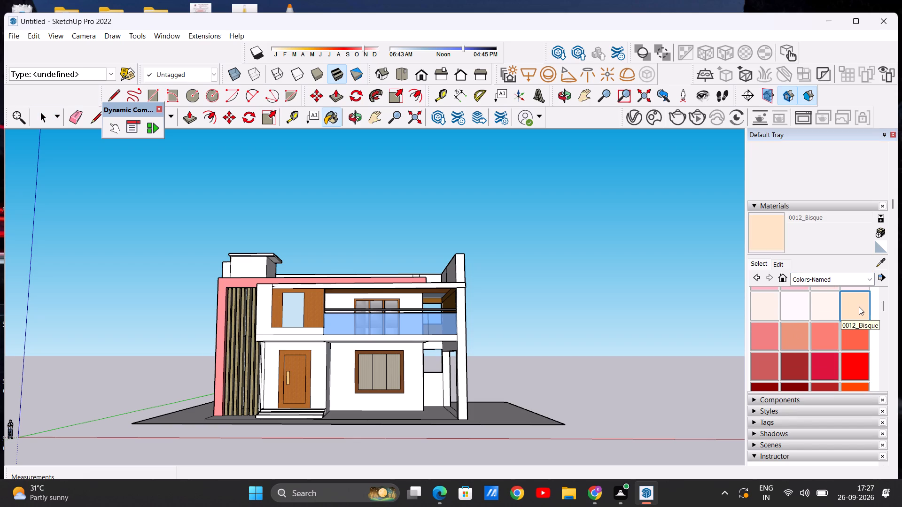
scroll(414, 336, up, 5)
scroll(312, 380, up, 6)
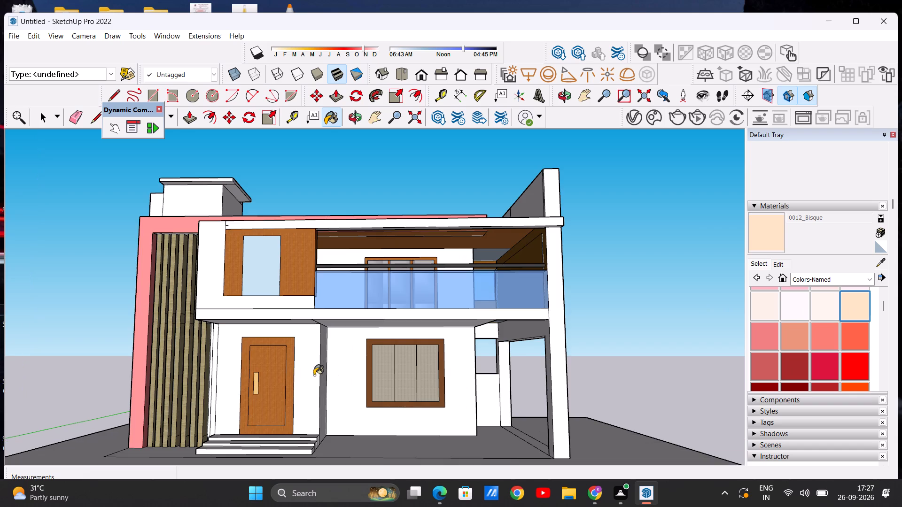
click(315, 371)
click(341, 376)
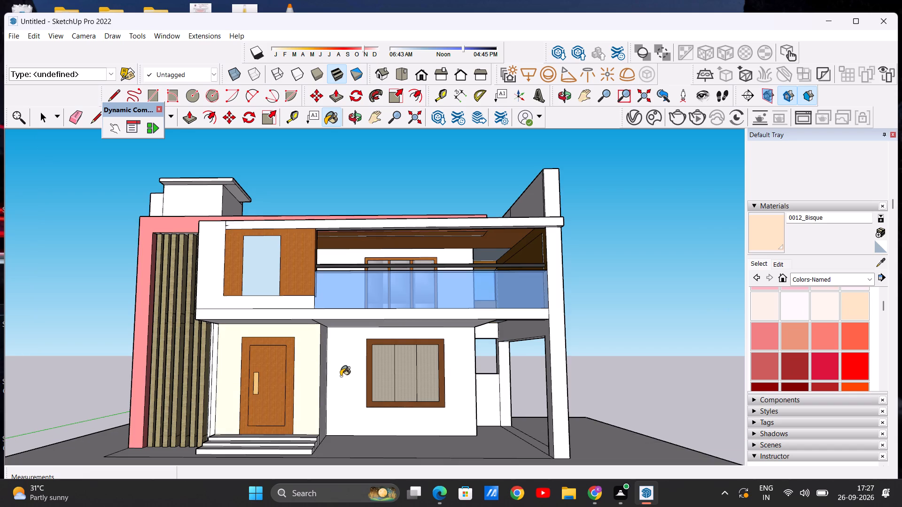
Paint the side face of the projecting wall between the entrance door and the ground-floor window with 0012_Bisque.
scroll(365, 396, down, 9)
middle_drag(351, 398, 351, 438)
middle_drag(351, 438, 346, 400)
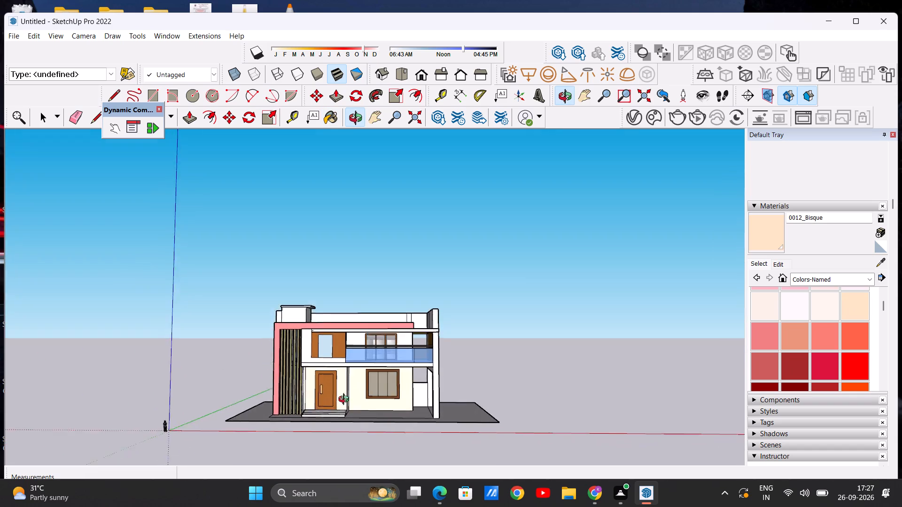
middle_drag(346, 400, 340, 389)
scroll(339, 383, up, 20)
scroll(339, 383, up, 2)
scroll(367, 382, down, 4)
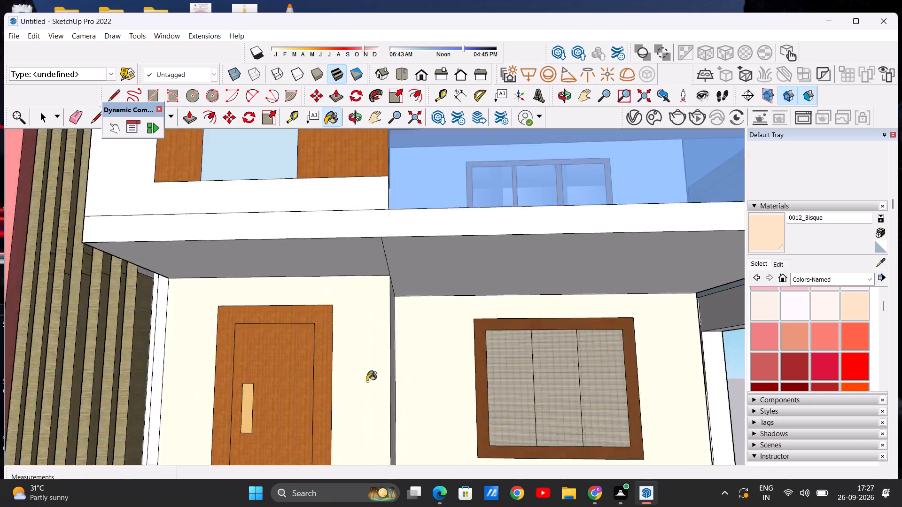
scroll(367, 381, down, 12)
middle_drag(376, 383, 303, 386)
scroll(379, 381, up, 8)
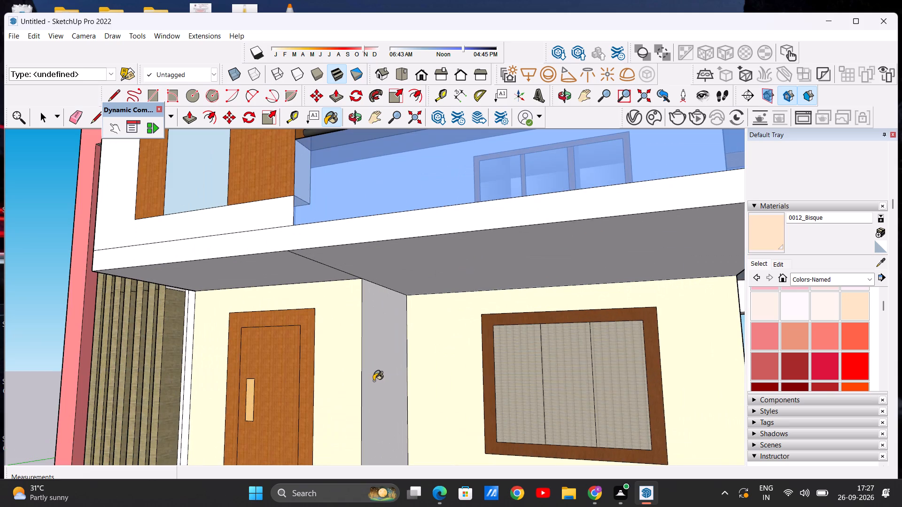
click(370, 382)
Paint the narrow wall strips between the fins and the entrance door wall with 0012_Bisque.
scroll(433, 386, down, 9)
middle_drag(373, 395, 499, 412)
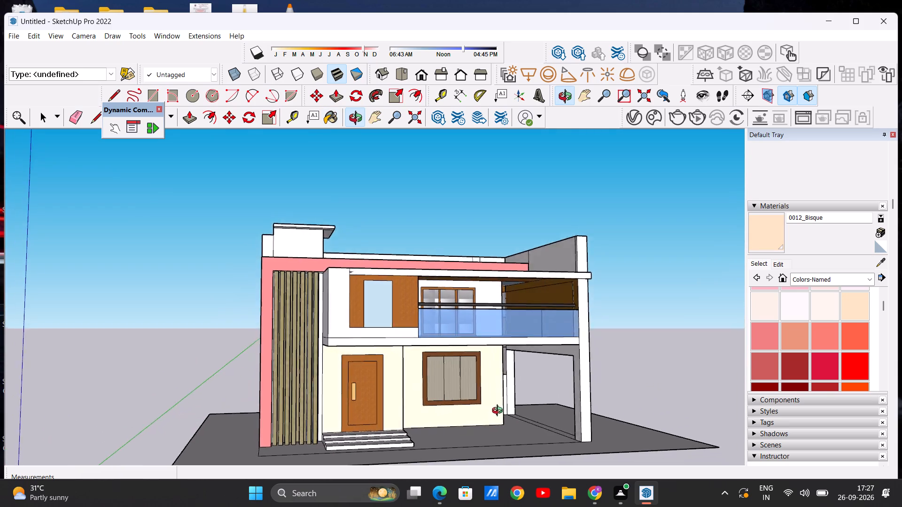
middle_drag(499, 412, 424, 416)
middle_drag(385, 402, 429, 410)
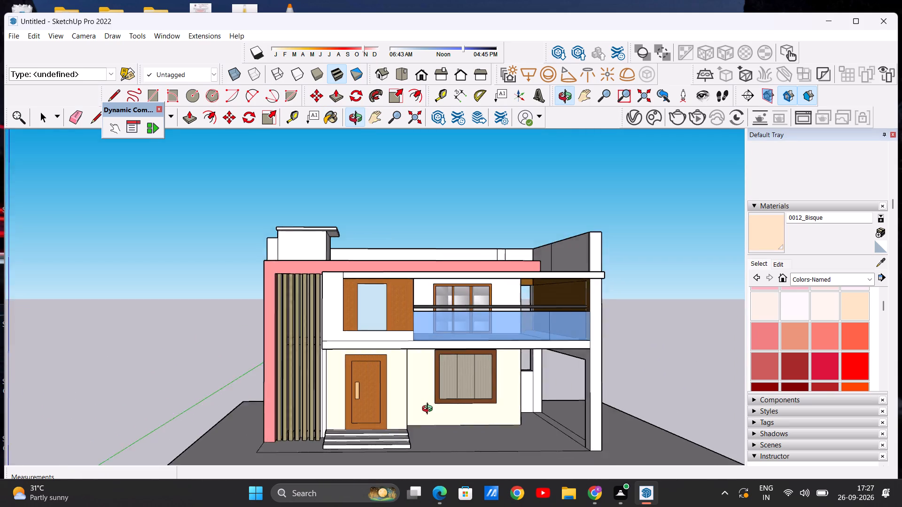
middle_drag(429, 410, 320, 410)
scroll(324, 384, up, 13)
click(342, 370)
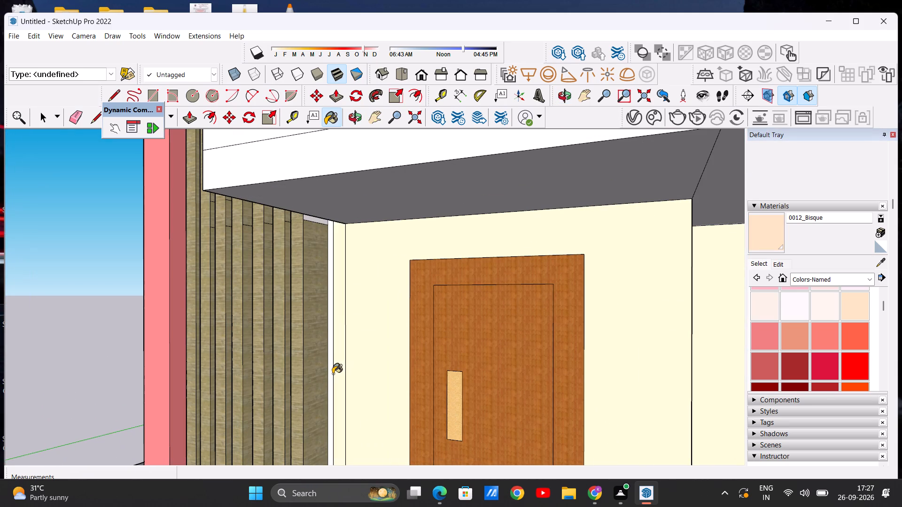
click(332, 374)
Paint the ground-floor side wall, its corner strip and the rear wall face inside the covered side bay with 0012_Bisque.
scroll(390, 392, down, 13)
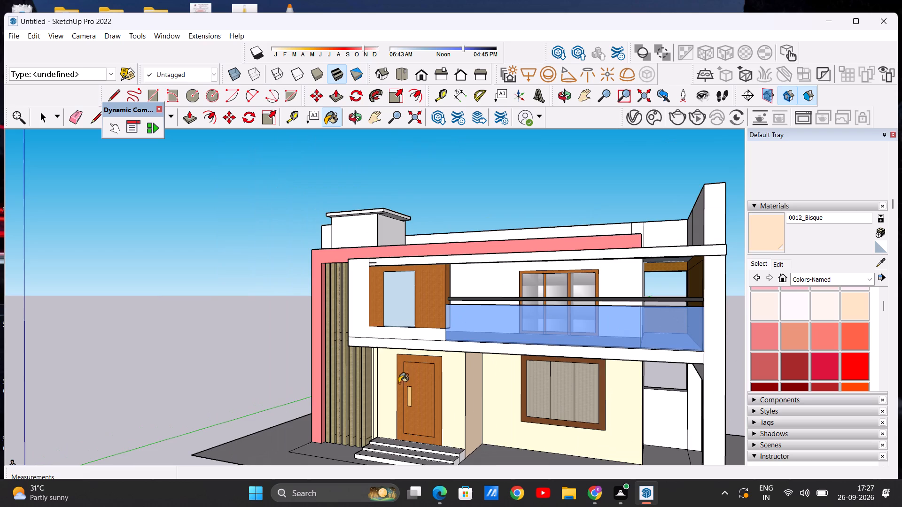
scroll(459, 396, down, 8)
middle_drag(471, 405, 306, 403)
scroll(603, 433, up, 6)
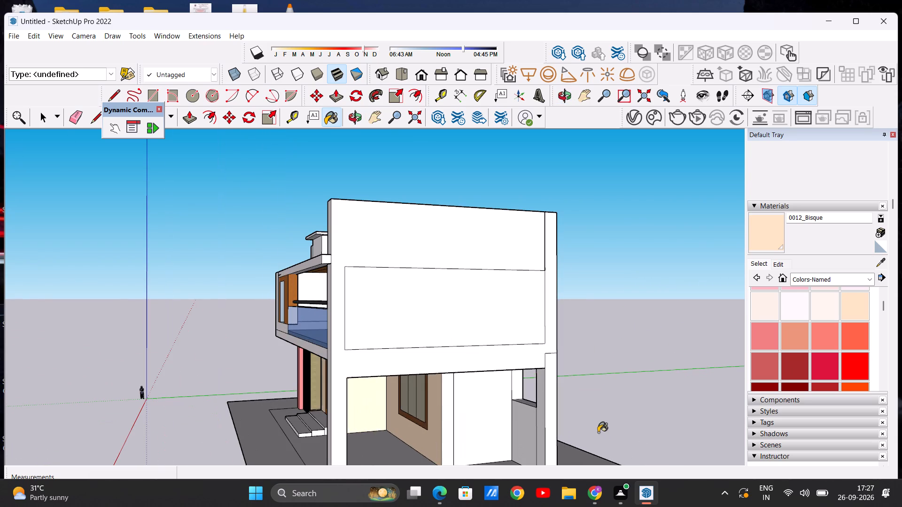
click(487, 430)
click(447, 430)
scroll(505, 420, down, 10)
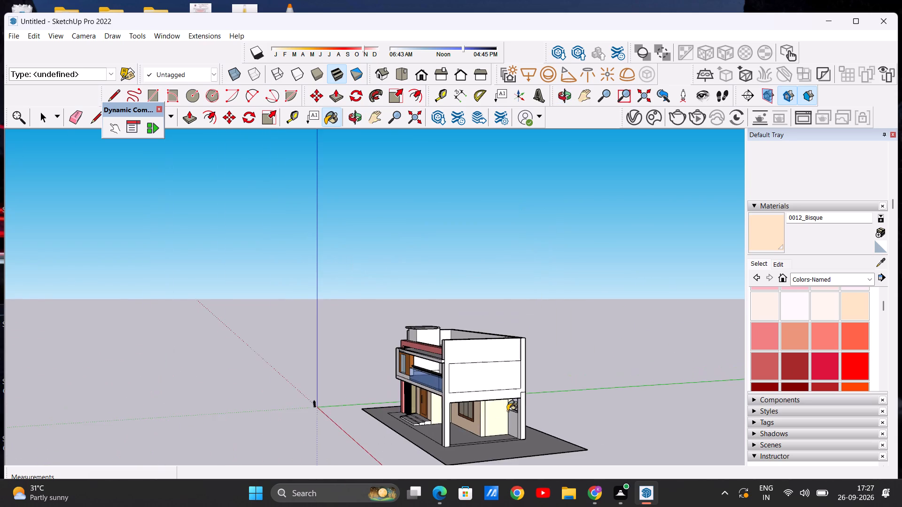
scroll(472, 428, up, 12)
click(541, 414)
Paint the upper-floor back wall of the balcony, around the three-pane window, with 0014_DarkSalmon.
scroll(549, 405, down, 6)
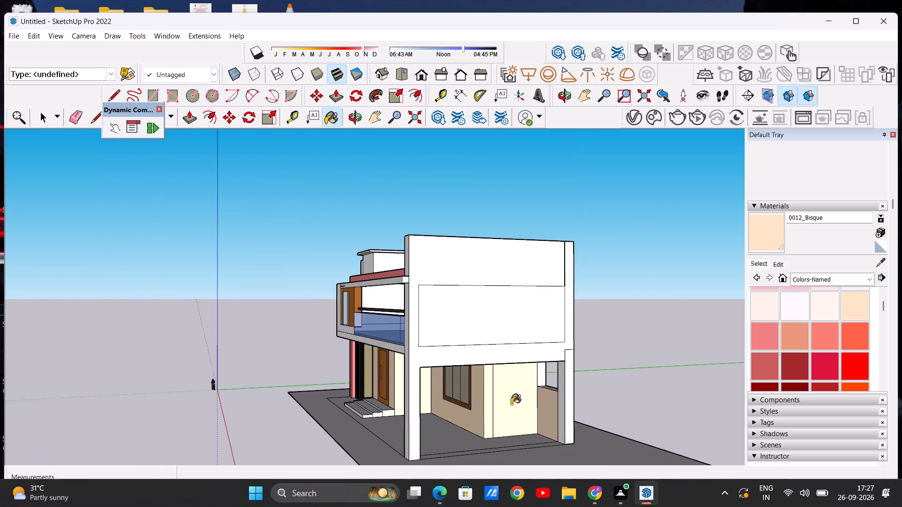
middle_drag(501, 407, 692, 392)
middle_drag(446, 413, 485, 402)
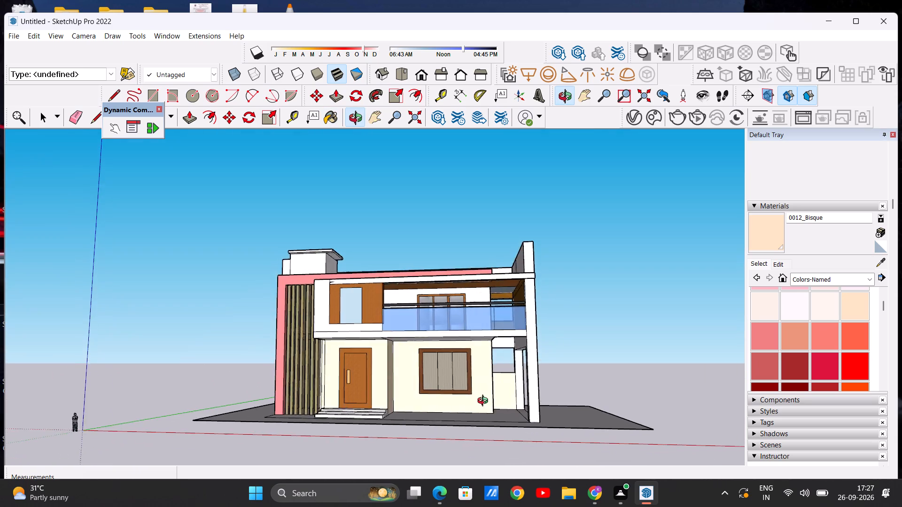
middle_drag(485, 402, 494, 420)
scroll(492, 416, down, 6)
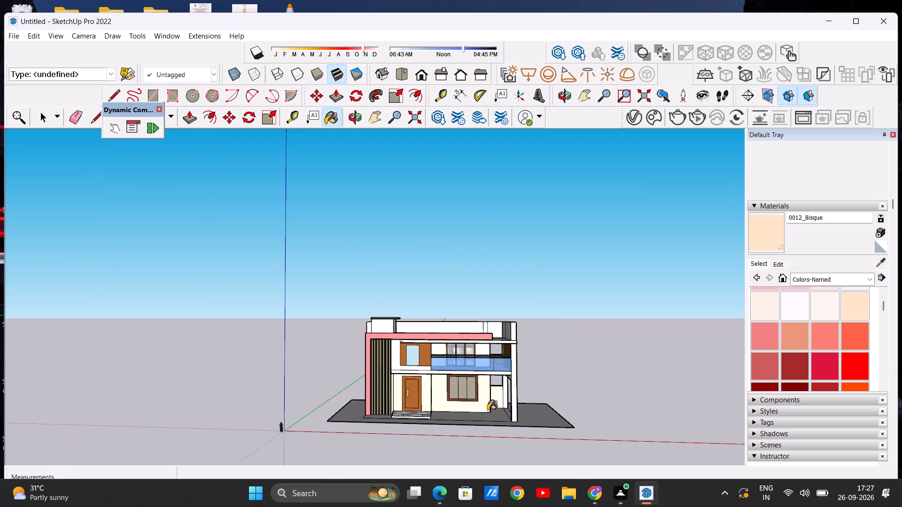
scroll(453, 374, up, 7)
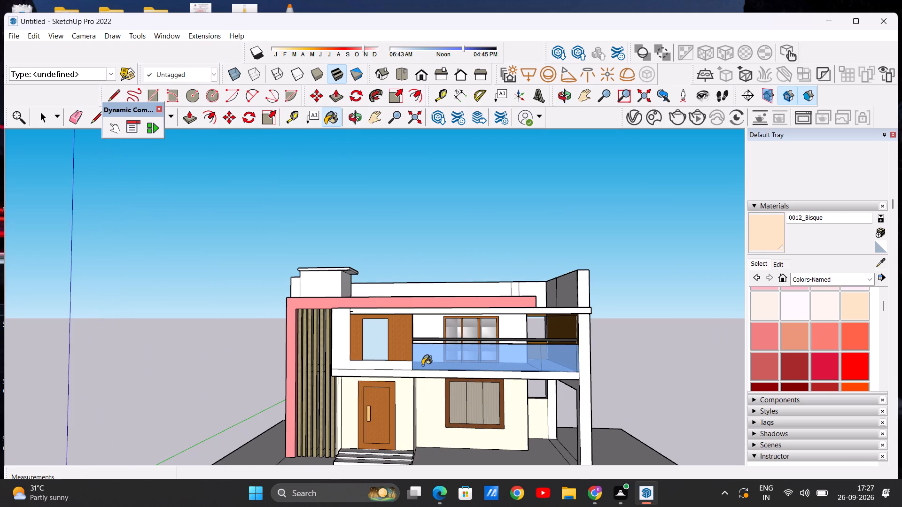
scroll(423, 349, up, 2)
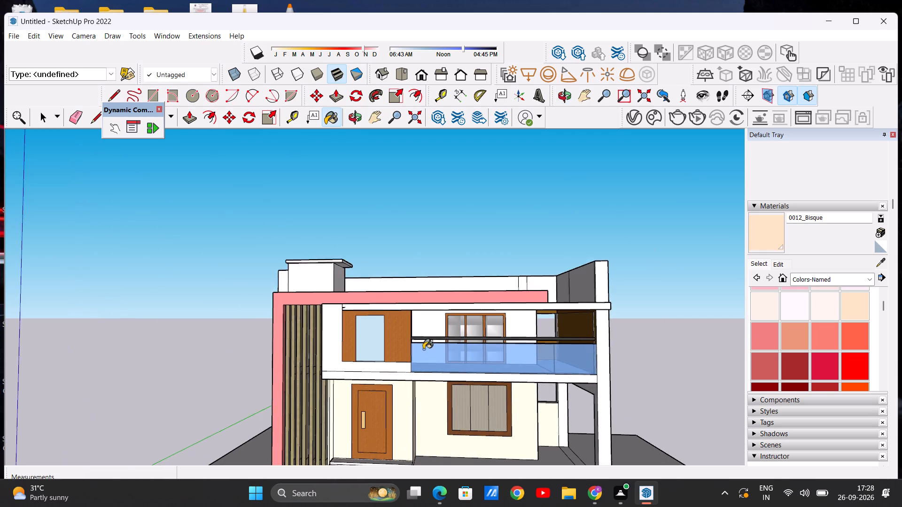
scroll(423, 349, up, 4)
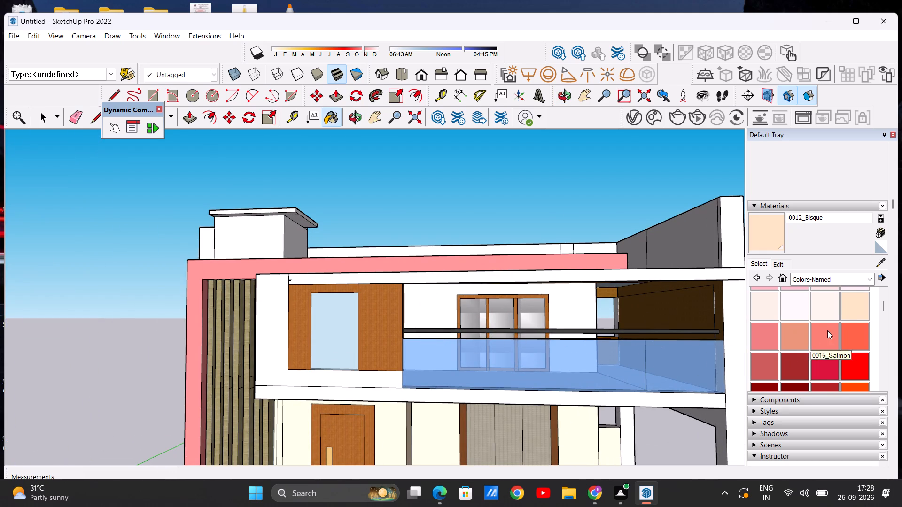
click(795, 340)
click(428, 313)
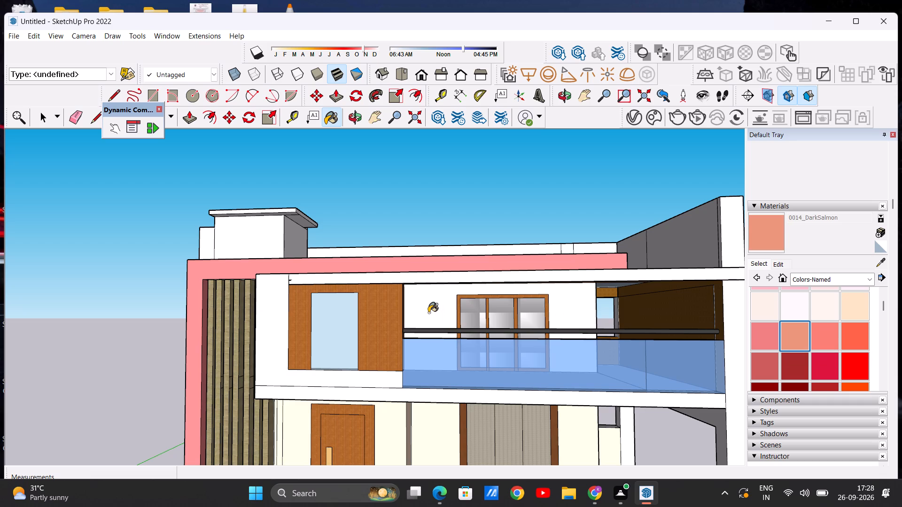
Paint the balcony recess's side wall behind the wood cladding and its low wall face with 0014_DarkSalmon.
scroll(499, 325, down, 4)
scroll(417, 316, up, 7)
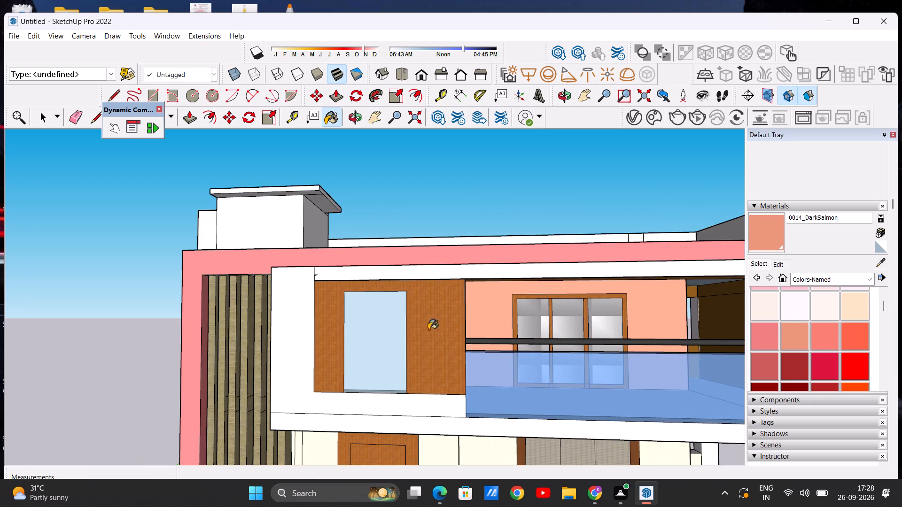
scroll(441, 329, down, 4)
middle_drag(515, 329, 408, 348)
middle_drag(505, 346, 469, 361)
click(397, 341)
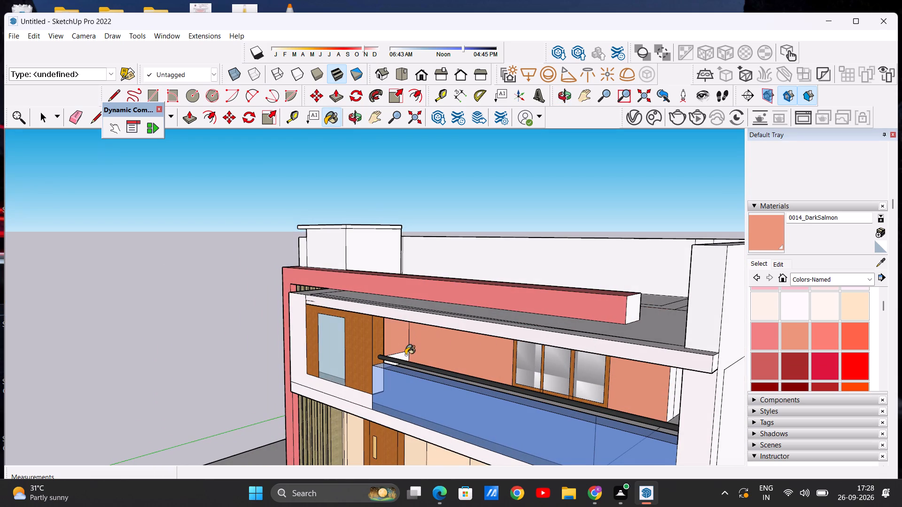
click(405, 355)
Paint the balcony wall face seen through the side opening, and its narrow adjoining end strip, with 0014_DarkSalmon.
scroll(459, 353, down, 8)
scroll(490, 366, up, 12)
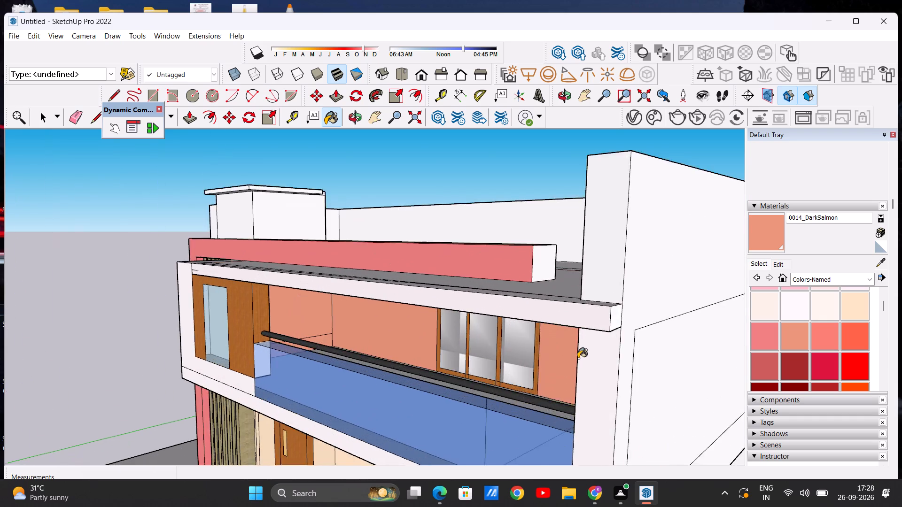
scroll(578, 358, up, 5)
middle_drag(507, 362, 507, 353)
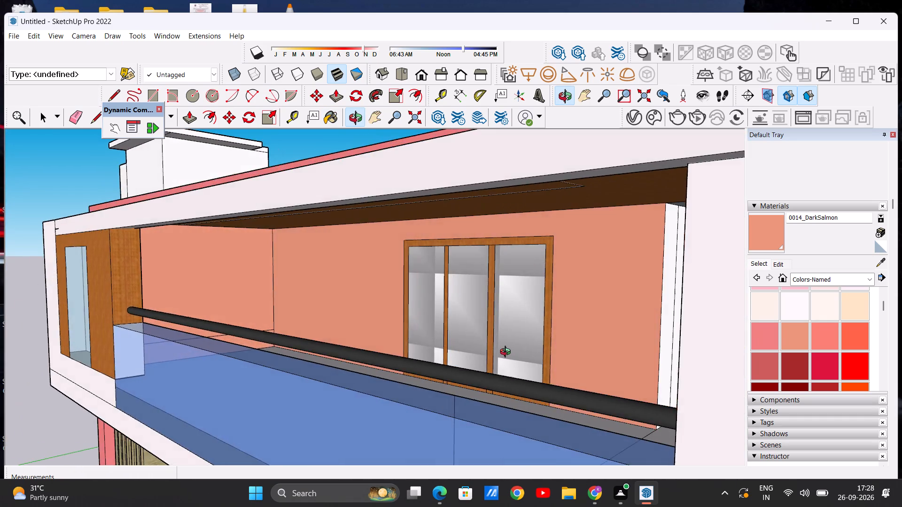
middle_drag(507, 353, 385, 353)
middle_drag(527, 354, 382, 354)
scroll(395, 346, down, 20)
scroll(395, 346, down, 1)
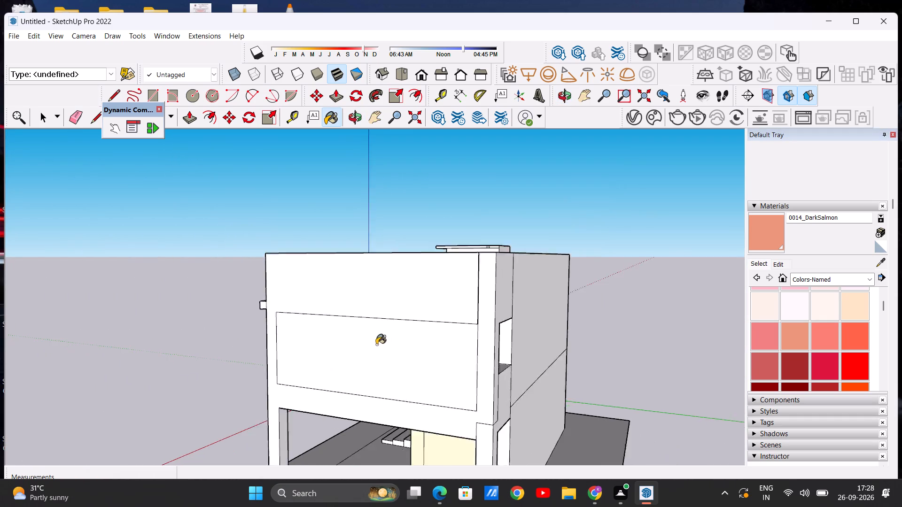
scroll(376, 345, down, 1)
middle_drag(482, 349, 385, 349)
scroll(368, 347, up, 14)
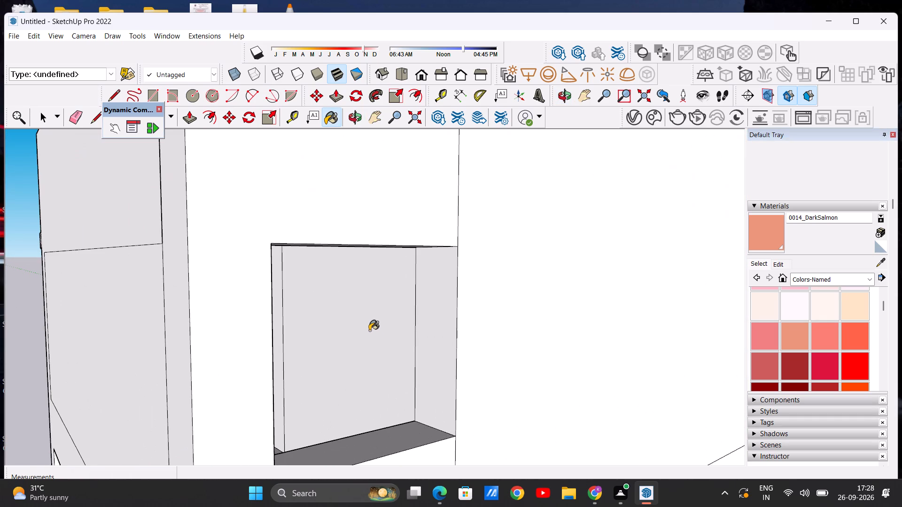
click(369, 330)
scroll(361, 332, down, 1)
scroll(328, 323, up, 7)
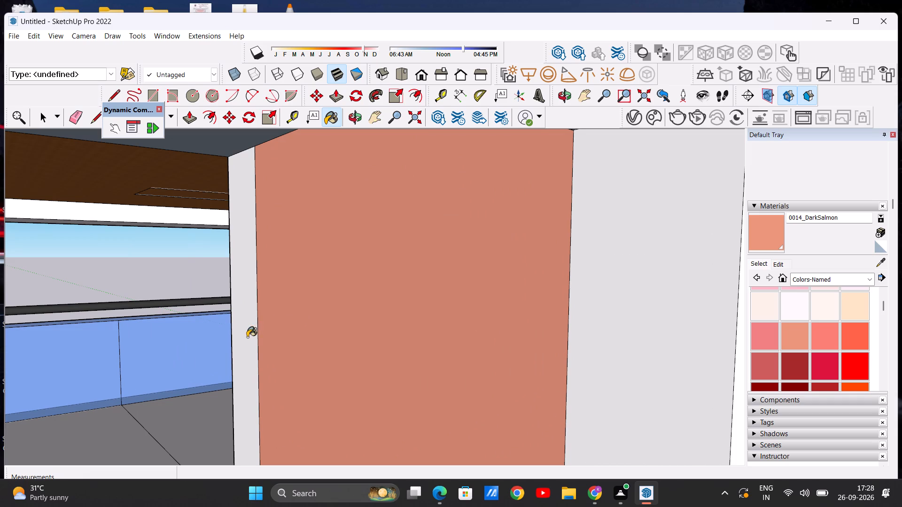
click(246, 338)
Paint the side opening's jambs, sill and head, plus the ceiling strip just inside it, with 0014_DarkSalmon.
scroll(437, 340, down, 11)
scroll(489, 349, up, 3)
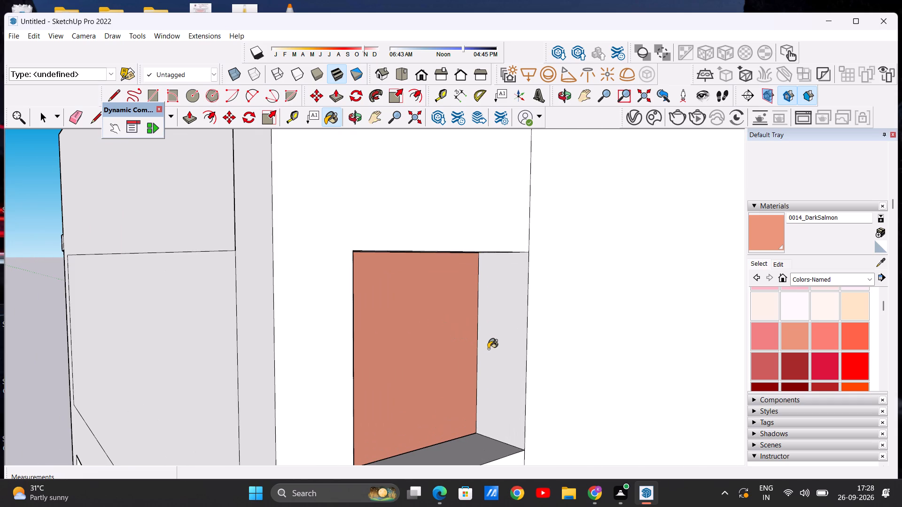
click(488, 349)
click(451, 457)
scroll(447, 375, down, 4)
middle_drag(470, 411, 435, 411)
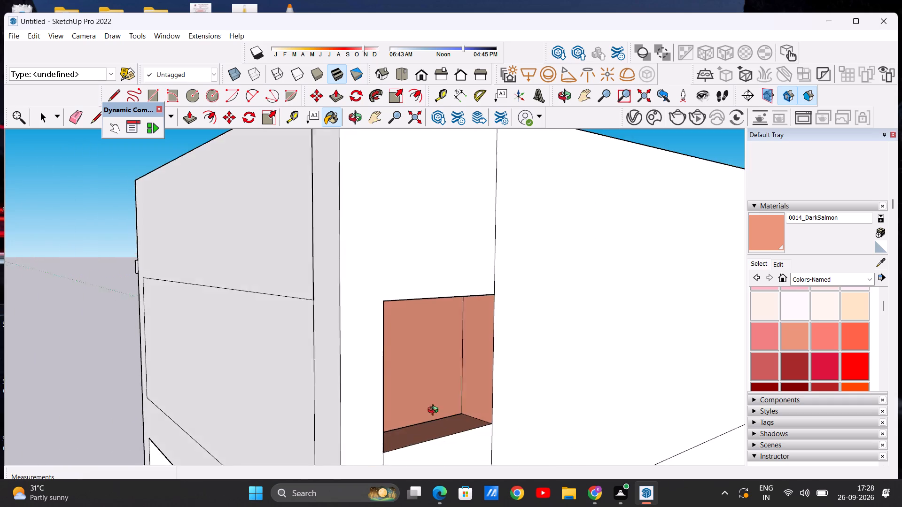
middle_drag(435, 411, 356, 399)
click(152, 359)
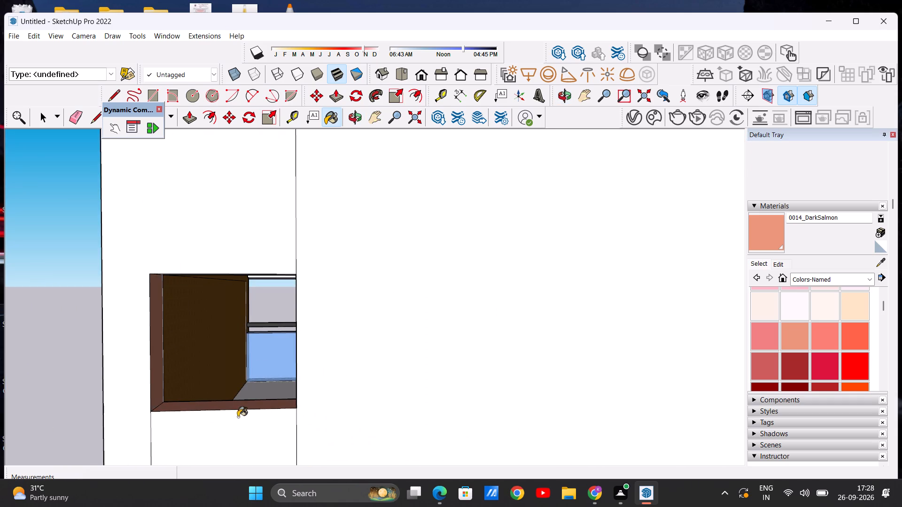
middle_drag(240, 422, 248, 371)
scroll(227, 185, up, 4)
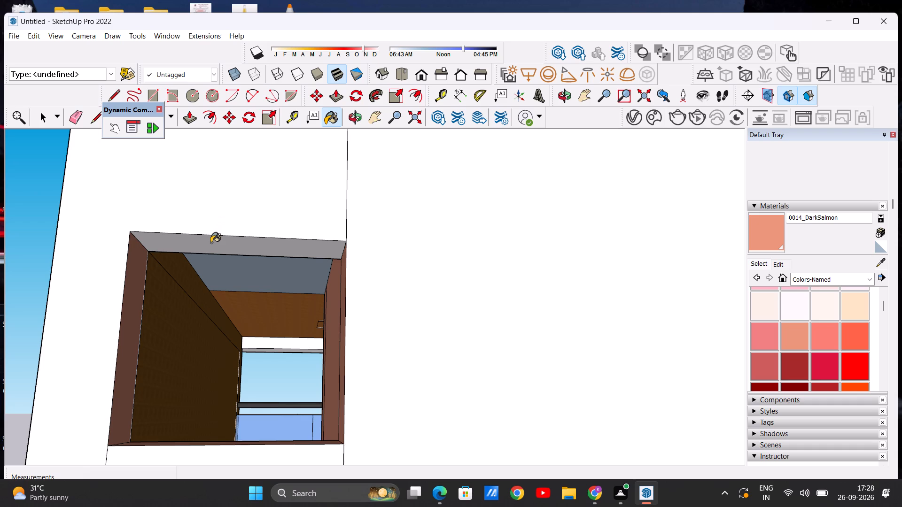
click(211, 243)
click(239, 284)
scroll(254, 282, down, 3)
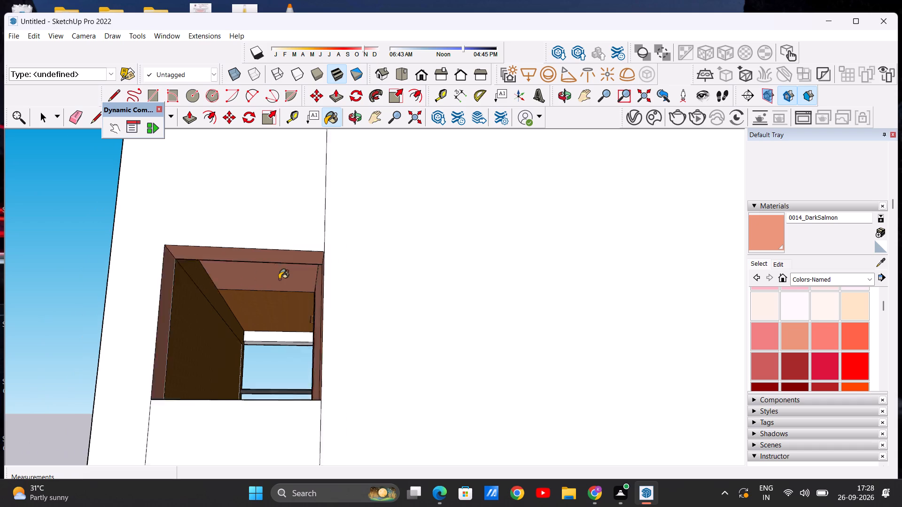
Examine the front elevation for surfaces that still need a colour.
scroll(279, 279, down, 1)
scroll(275, 282, up, 6)
middle_drag(224, 298, 376, 334)
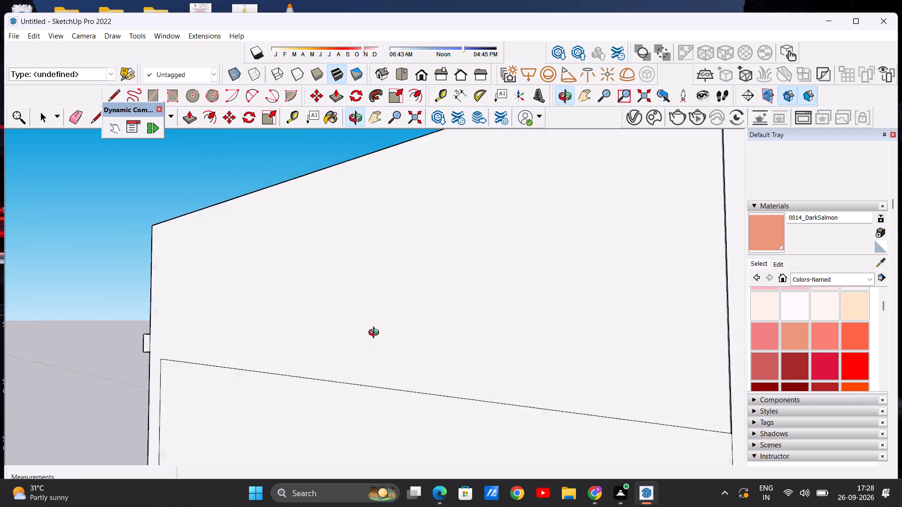
middle_drag(376, 334, 517, 315)
scroll(504, 287, down, 13)
middle_drag(359, 313, 620, 343)
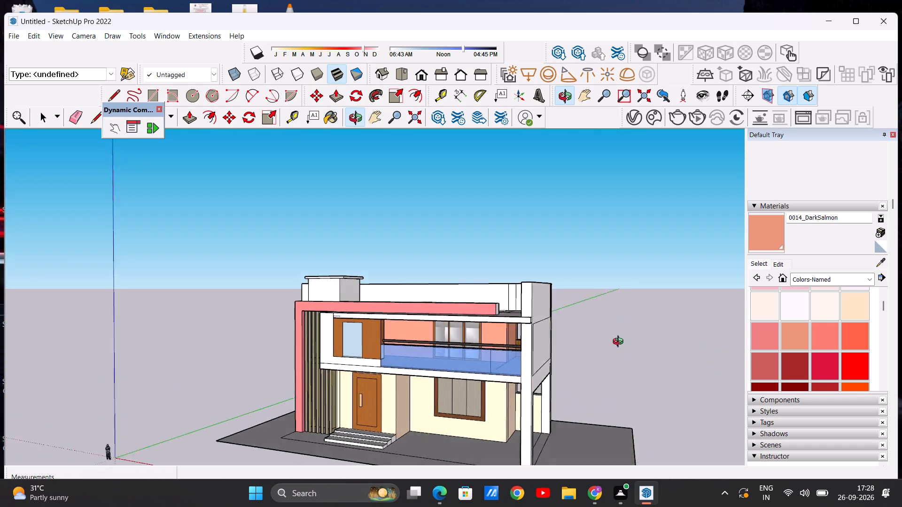
middle_drag(620, 343, 692, 316)
scroll(369, 309, down, 6)
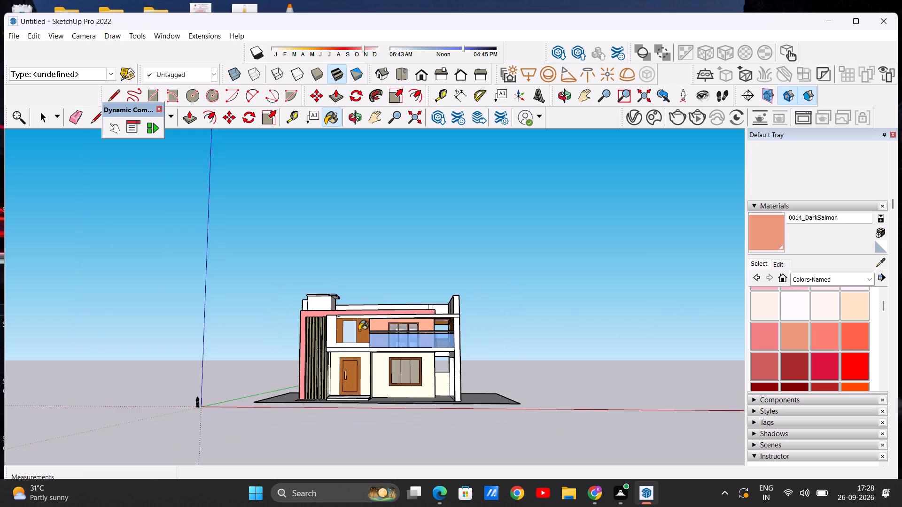
scroll(369, 360, up, 6)
scroll(363, 364, down, 4)
middle_drag(364, 372, 367, 399)
scroll(353, 346, up, 2)
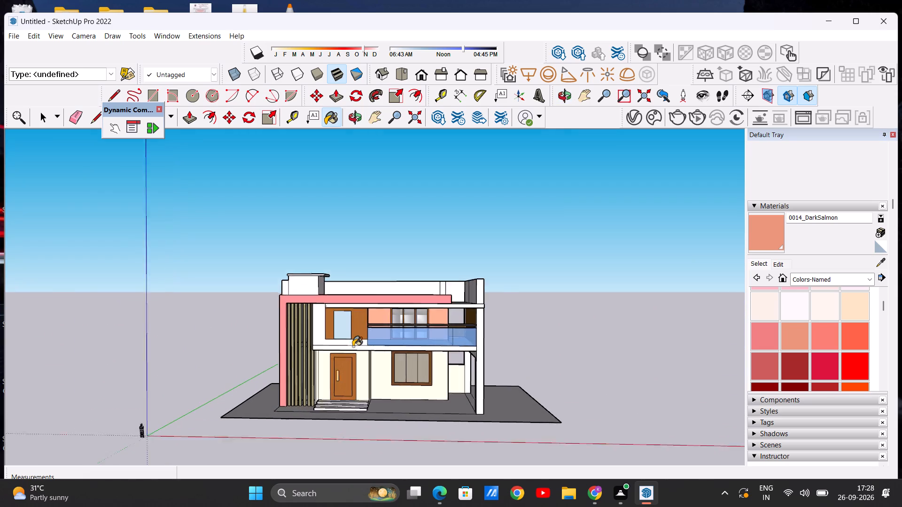
scroll(353, 346, up, 4)
scroll(352, 346, down, 5)
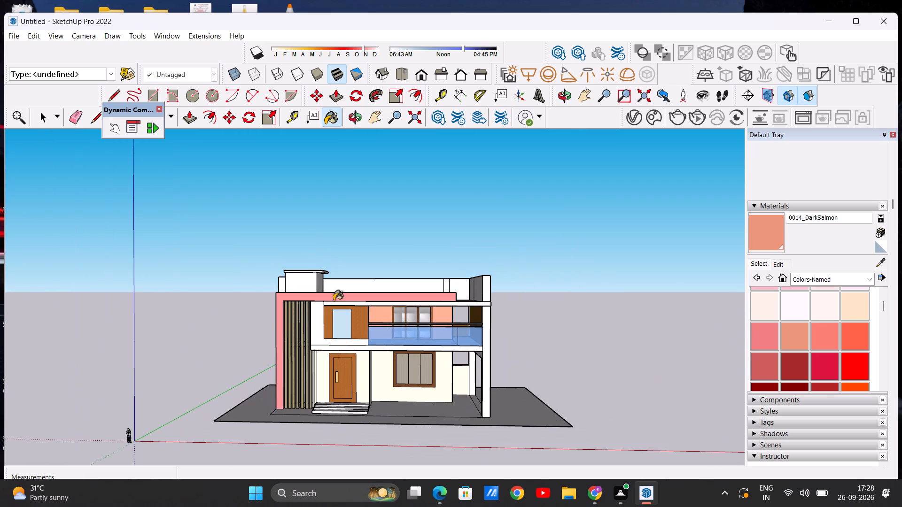
Paint the rooftop stair cabin's front wall and the top of its roof slab with 0012_Bisque.
middle_drag(300, 287, 288, 334)
scroll(298, 286, up, 8)
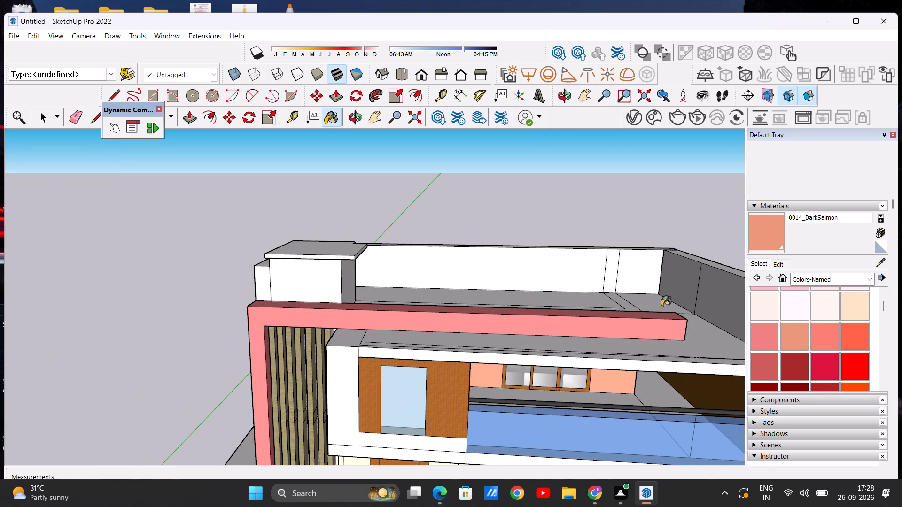
click(849, 297)
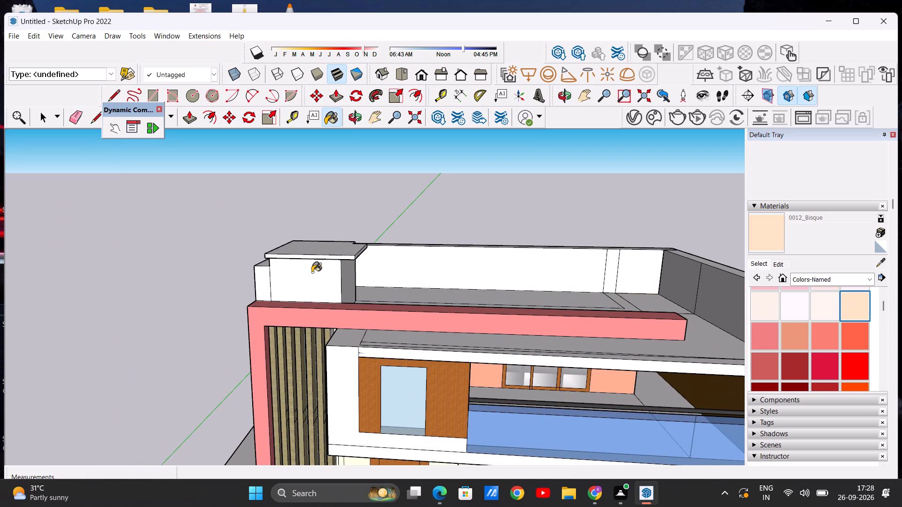
click(304, 278)
click(303, 248)
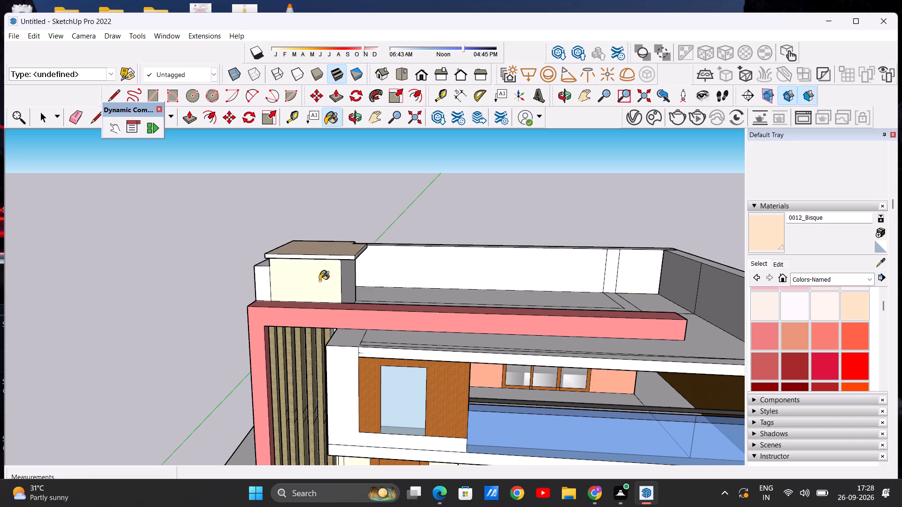
Paint the cabin roof slab's front edge, the cabin's inner side wall and the slab's outer side with 0012_Bisque.
scroll(319, 281, down, 7)
middle_drag(331, 375, 332, 325)
scroll(316, 259, up, 14)
click(312, 272)
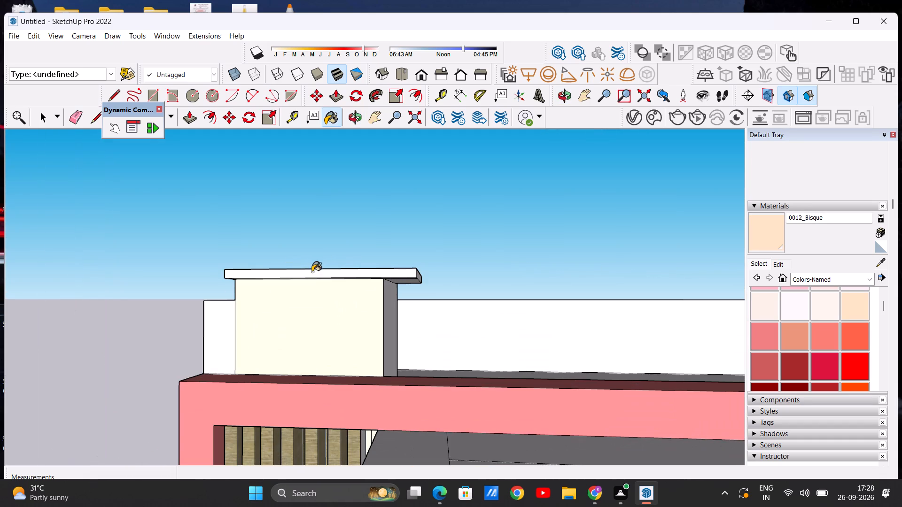
click(389, 315)
scroll(283, 304, down, 2)
middle_drag(238, 313, 241, 314)
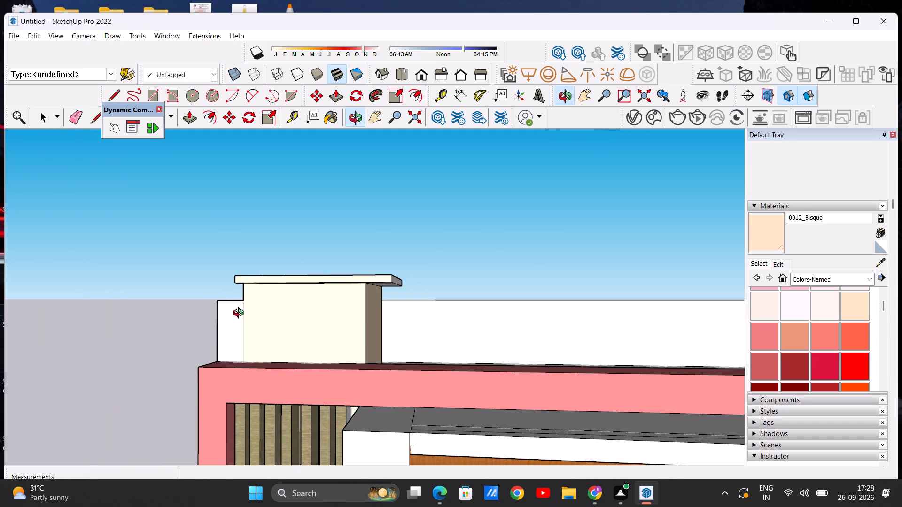
middle_drag(241, 314, 438, 316)
middle_click(446, 315)
click(273, 287)
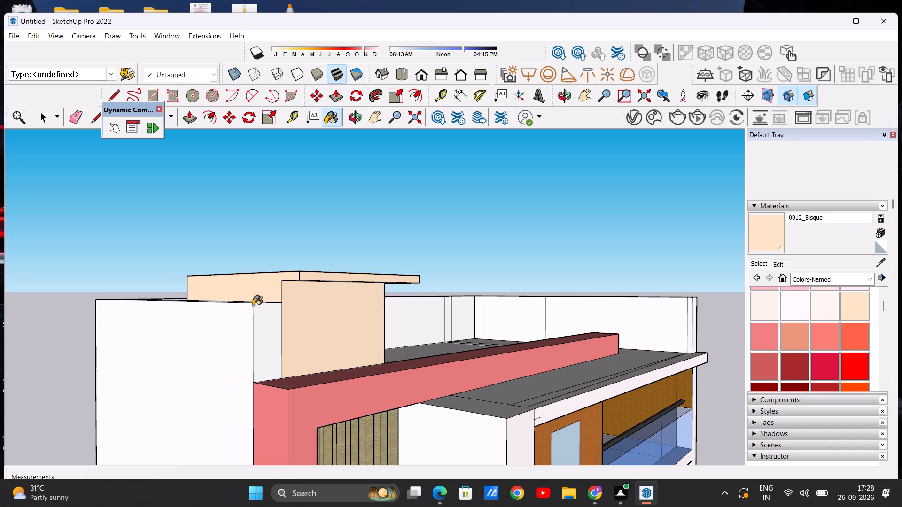
Paint the cabin's rear wall and the remaining roof slab edges around the notched corner with 0012_Bisque.
scroll(297, 286, down, 6)
middle_drag(332, 297, 38, 315)
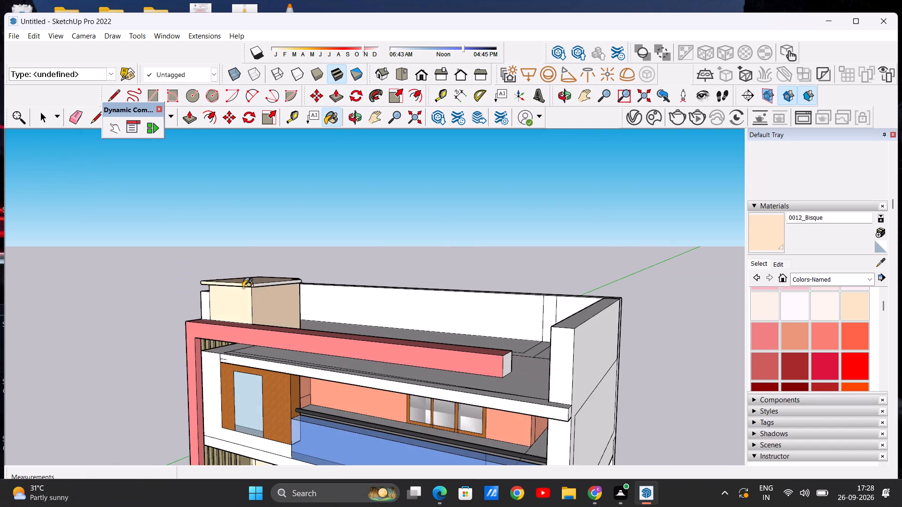
middle_drag(260, 284, 86, 306)
scroll(384, 241, up, 11)
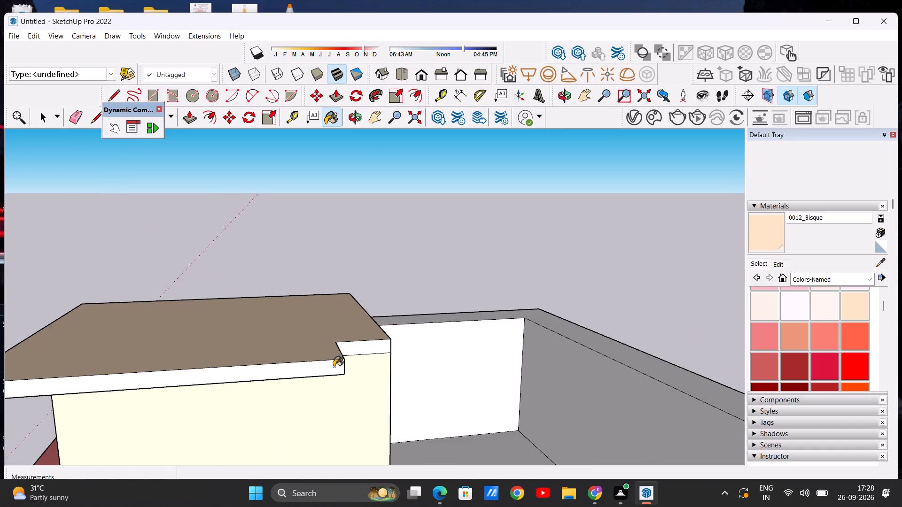
click(334, 367)
click(364, 349)
scroll(337, 277, down, 12)
middle_drag(351, 321, 197, 324)
scroll(400, 286, up, 9)
click(365, 302)
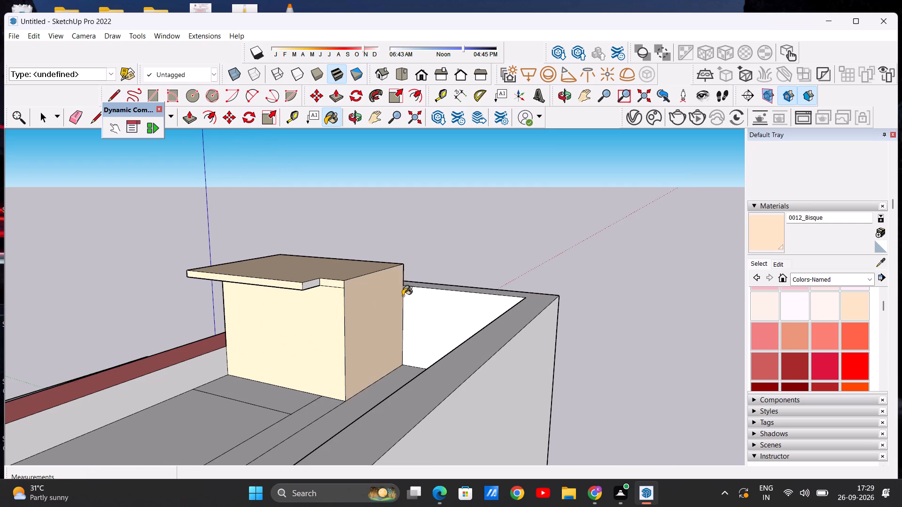
middle_drag(394, 302, 326, 316)
scroll(295, 302, up, 7)
click(257, 276)
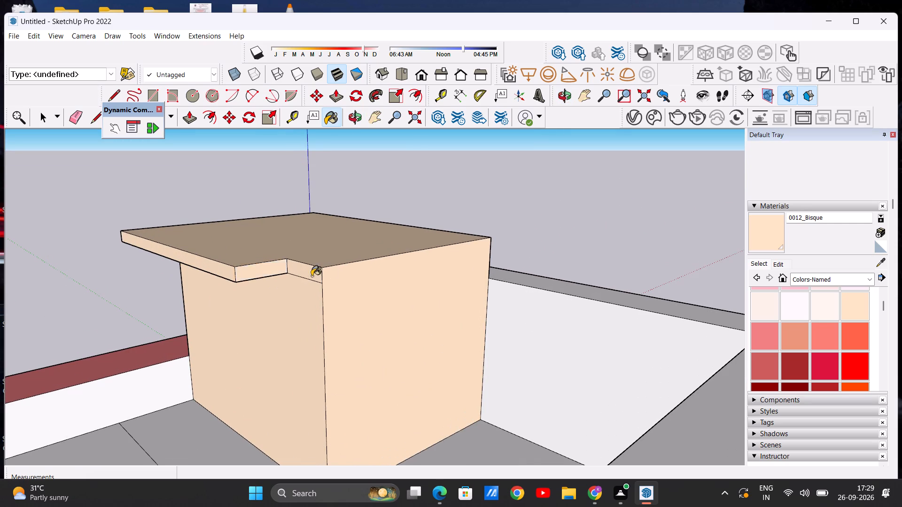
Examine the painted stair cabin and the whole front elevation to judge the colour scheme.
scroll(355, 269, down, 12)
middle_drag(233, 283, 498, 294)
middle_drag(366, 303, 605, 283)
scroll(366, 303, down, 1)
scroll(417, 294, up, 10)
middle_drag(374, 328, 377, 294)
scroll(358, 284, down, 3)
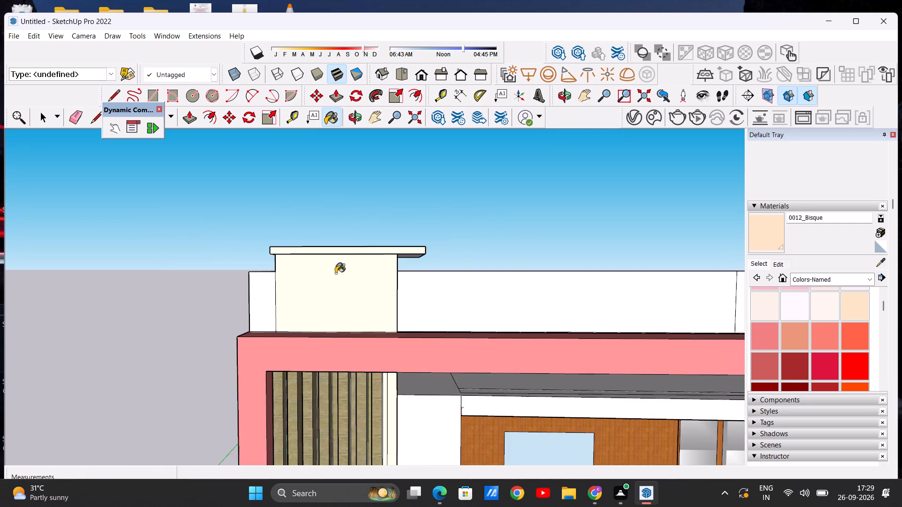
scroll(335, 273, down, 20)
scroll(335, 273, down, 1)
scroll(332, 289, up, 16)
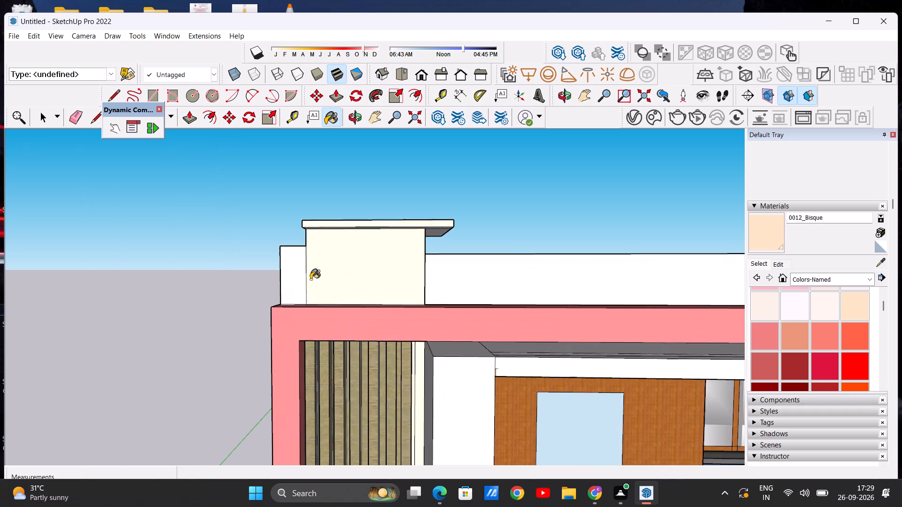
middle_drag(311, 279, 293, 295)
scroll(310, 283, down, 12)
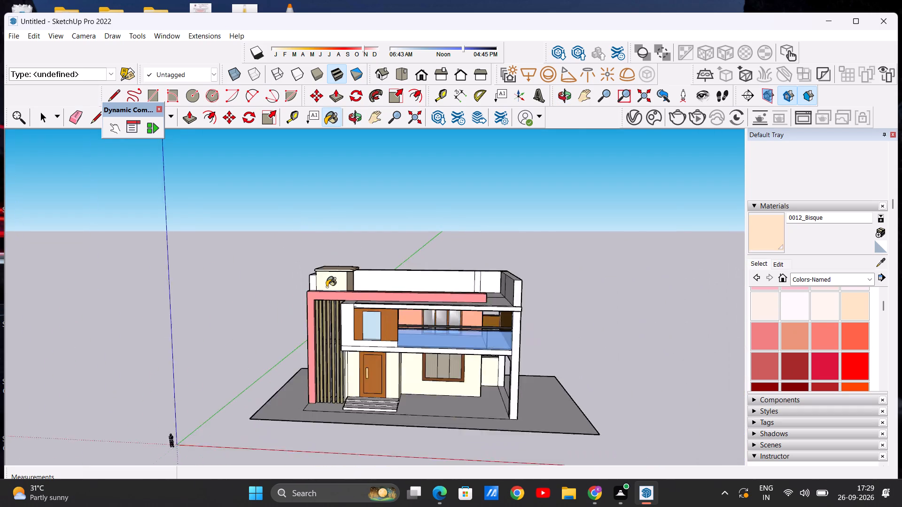
scroll(327, 287, down, 7)
scroll(376, 309, up, 8)
scroll(294, 309, up, 6)
scroll(296, 309, down, 6)
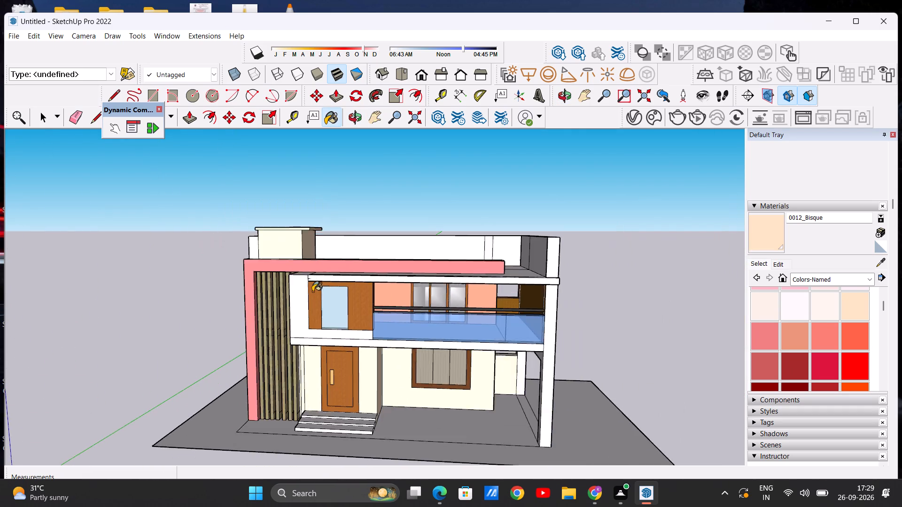
scroll(312, 292, down, 5)
scroll(312, 292, up, 3)
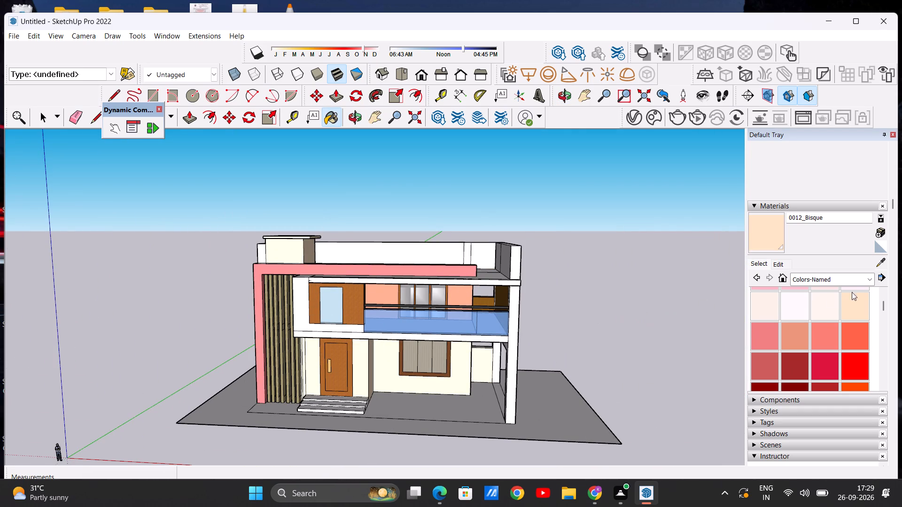
Paint the parapet's front strip beside the stair cabin, the upper side wall below it and the parapet top with Formica Graystone from Synthetic Surfaces.
click(869, 277)
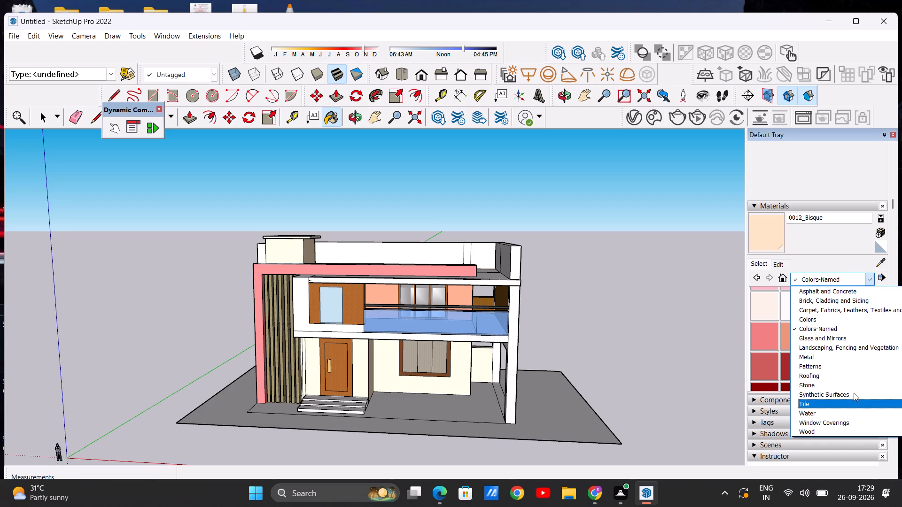
click(854, 393)
click(821, 301)
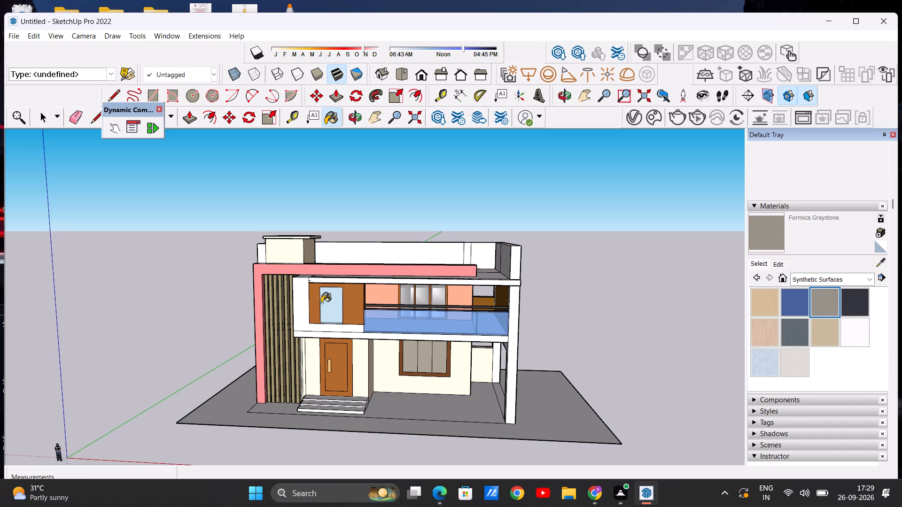
scroll(232, 261, up, 12)
click(277, 250)
scroll(312, 246, down, 8)
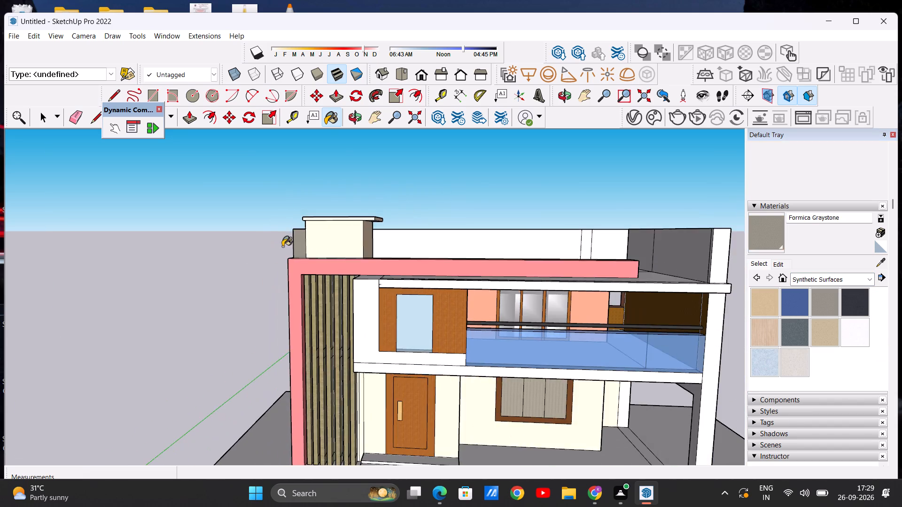
middle_drag(284, 252, 513, 313)
click(290, 279)
scroll(315, 246, up, 2)
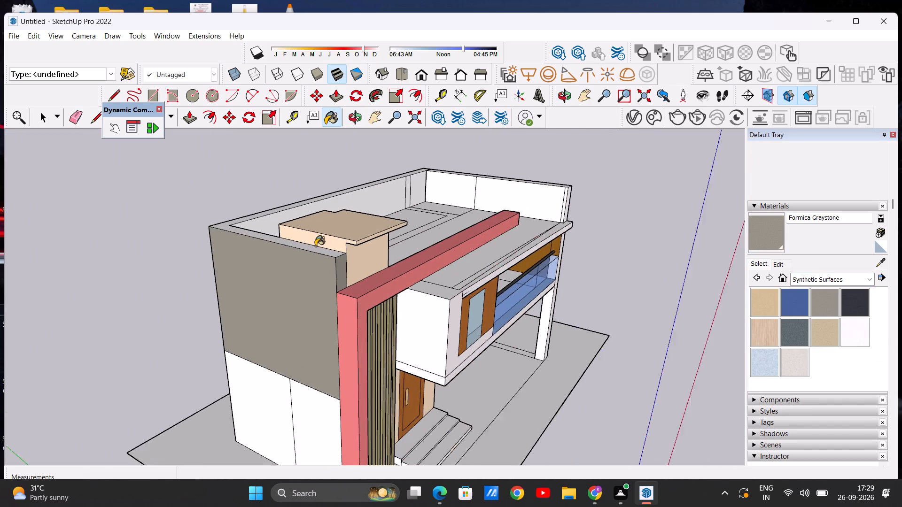
scroll(315, 246, up, 5)
click(311, 253)
scroll(324, 258, down, 12)
middle_drag(381, 270, 22, 249)
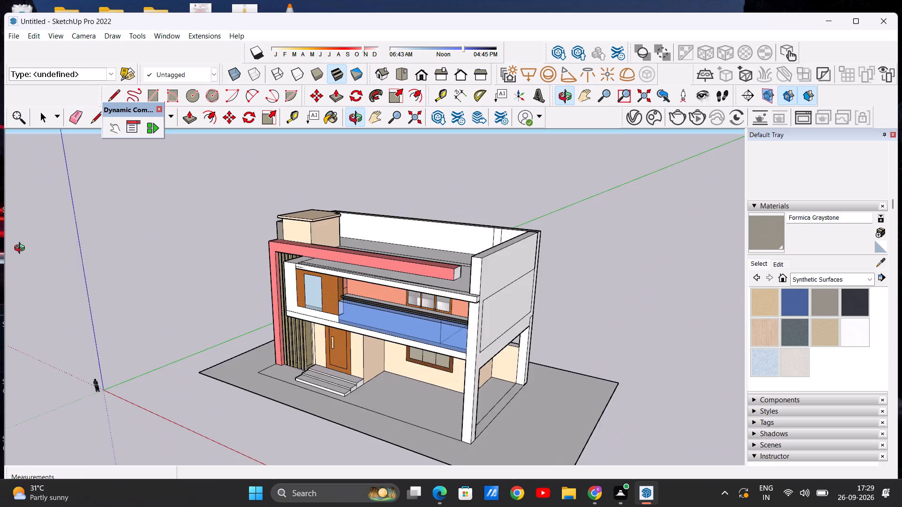
Paint the carport-side upper wall, its rectangular panel and the parapet's front end and top with Formica Graystone.
middle_drag(22, 249, 0, 252)
scroll(501, 348, up, 7)
click(355, 235)
click(371, 277)
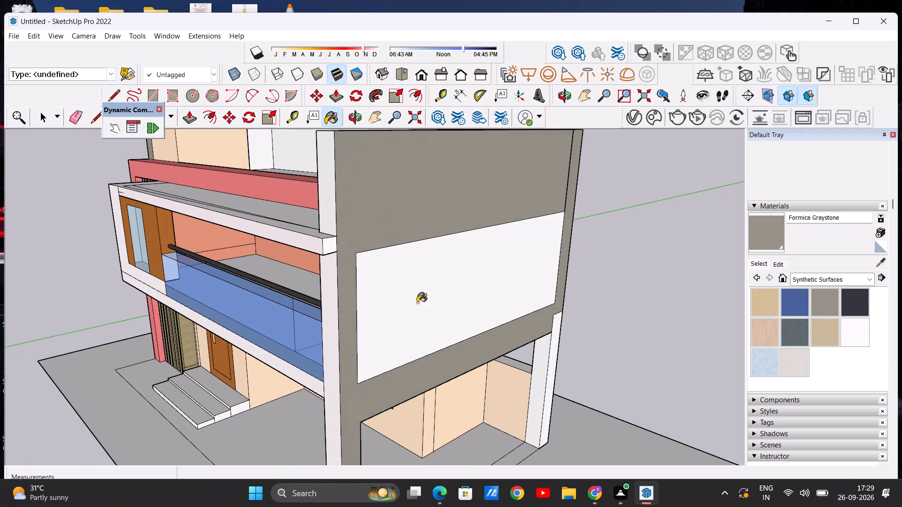
scroll(429, 318, down, 8)
scroll(371, 244, up, 7)
click(426, 260)
click(440, 242)
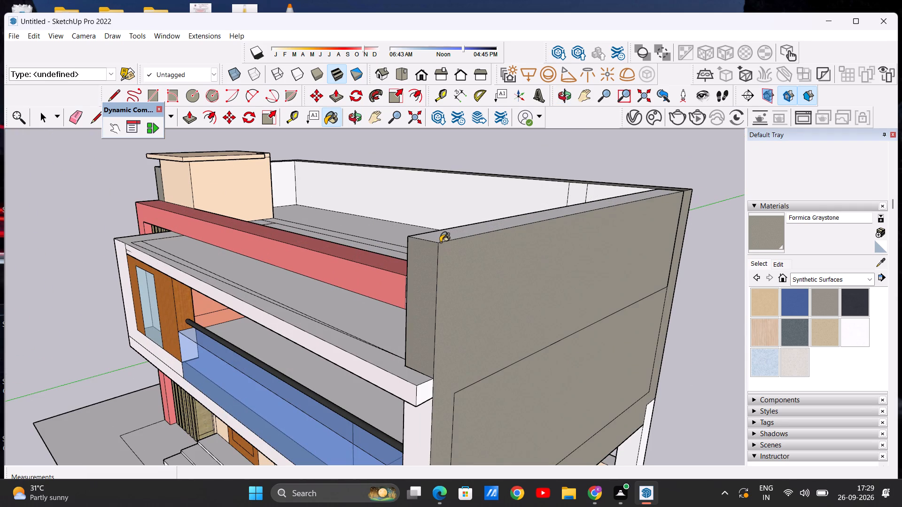
click(436, 243)
click(434, 238)
scroll(478, 248, down, 8)
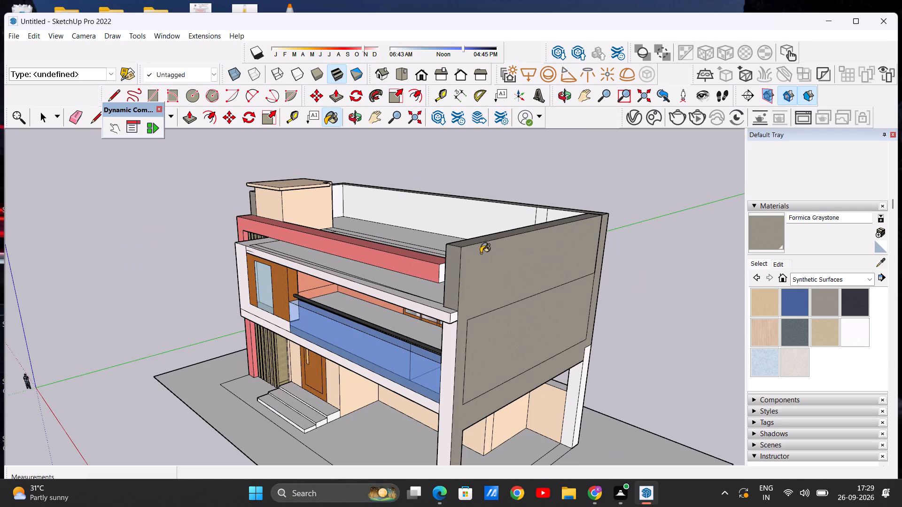
Examine the graystone side wall and the front elevation to judge the colour scheme.
middle_drag(503, 323, 358, 306)
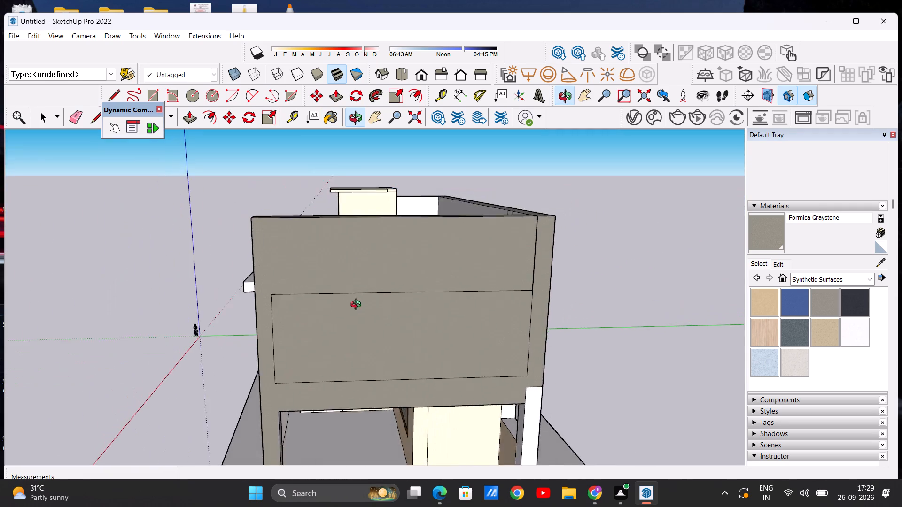
middle_drag(358, 306, 336, 275)
scroll(381, 283, down, 9)
middle_drag(298, 336, 482, 349)
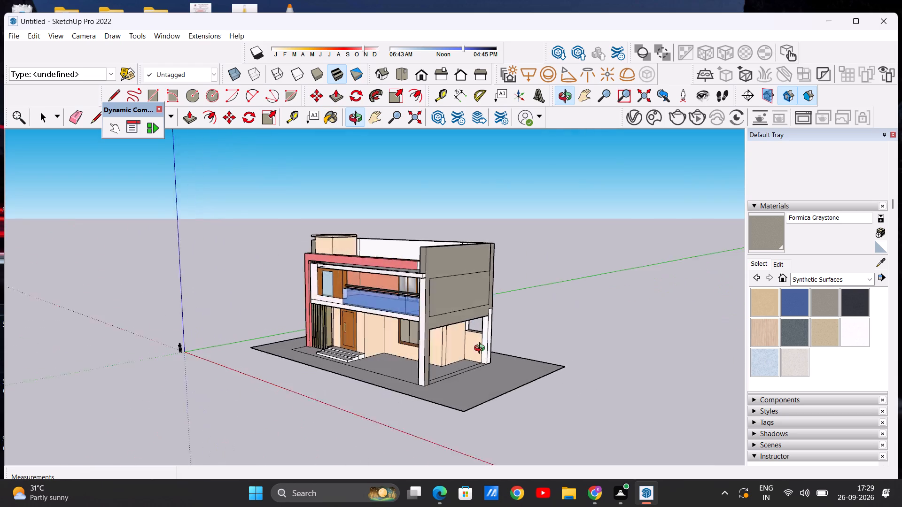
middle_drag(482, 349, 604, 331)
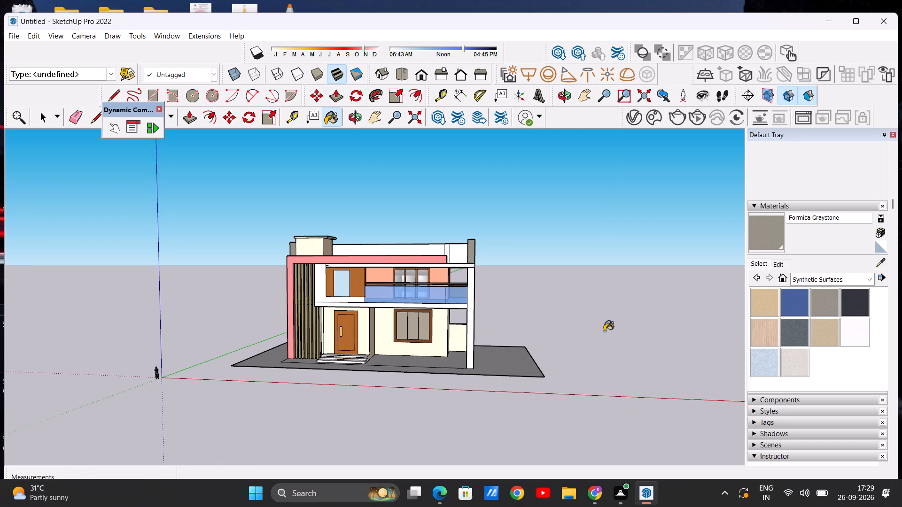
scroll(562, 312, down, 3)
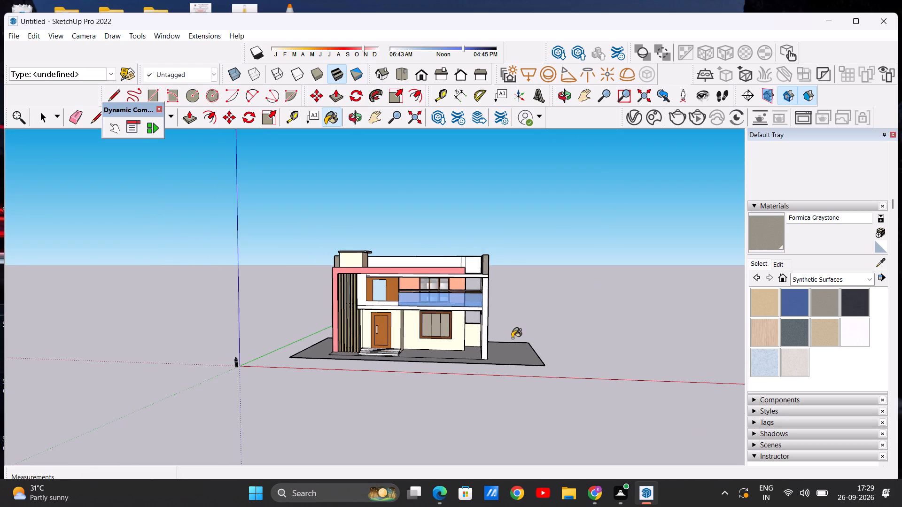
scroll(504, 339, up, 9)
scroll(514, 344, down, 4)
Paint the villa's rear wall on both storeys, including the narrow faces around the two window openings, with Formica Graystone.
middle_drag(516, 341, 357, 348)
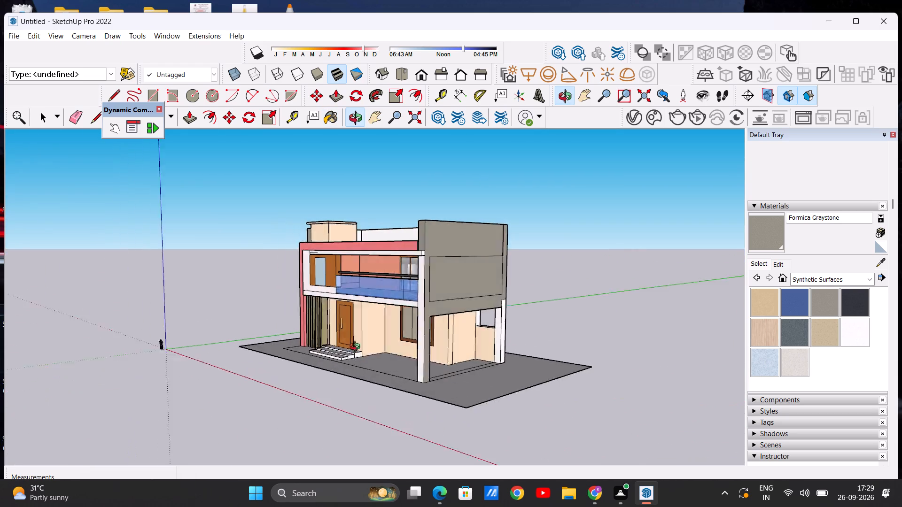
middle_drag(357, 348, 206, 336)
middle_drag(475, 352, 84, 356)
scroll(381, 275, up, 2)
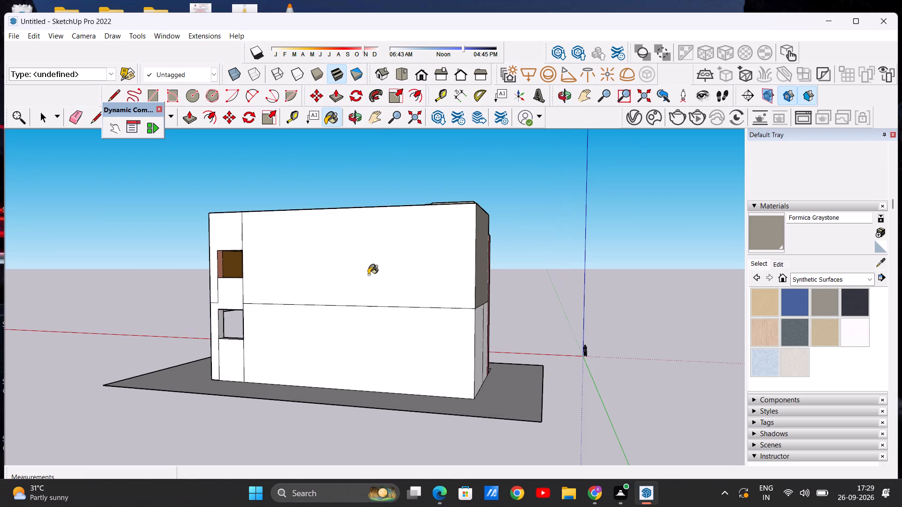
click(368, 275)
click(367, 344)
scroll(402, 343, down, 4)
scroll(286, 308, up, 6)
click(273, 305)
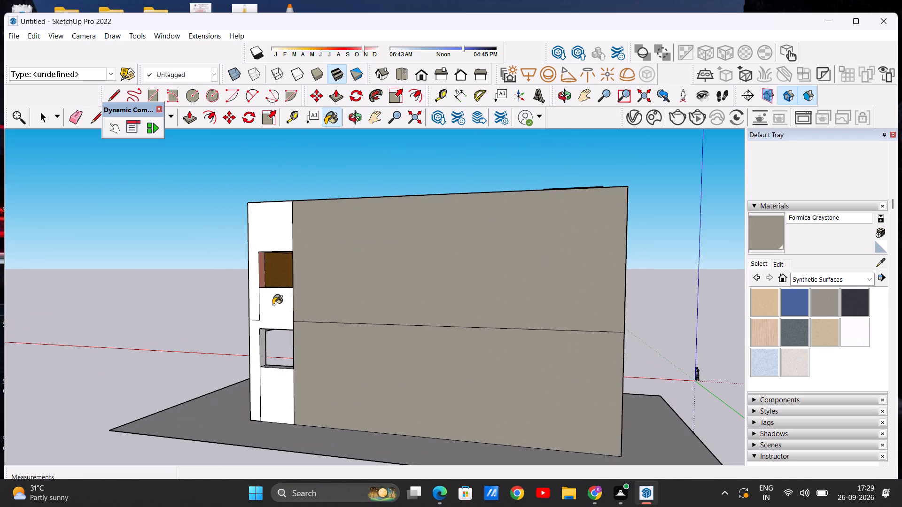
click(254, 291)
click(286, 404)
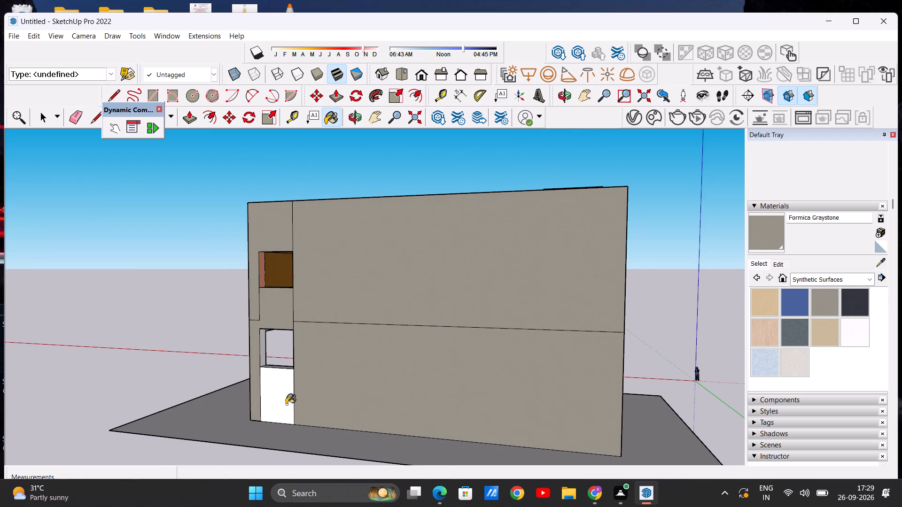
Paint the two ground-floor faces of the side wall beside the coral frame with Formica Graystone.
scroll(435, 369, down, 7)
middle_drag(505, 379, 263, 378)
scroll(375, 388, up, 5)
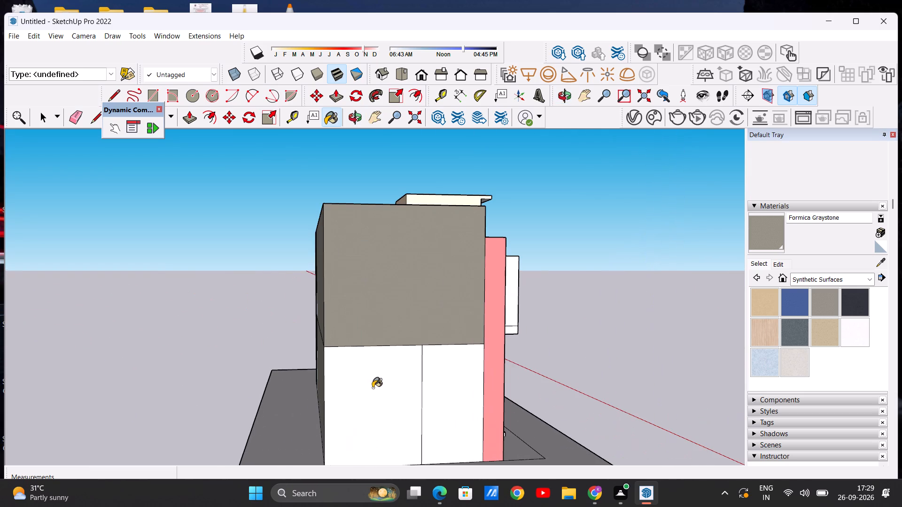
click(371, 388)
click(455, 390)
Examine the finished side wall and the front elevation to find faces that still need colour.
scroll(404, 374, down, 5)
middle_drag(460, 378, 304, 377)
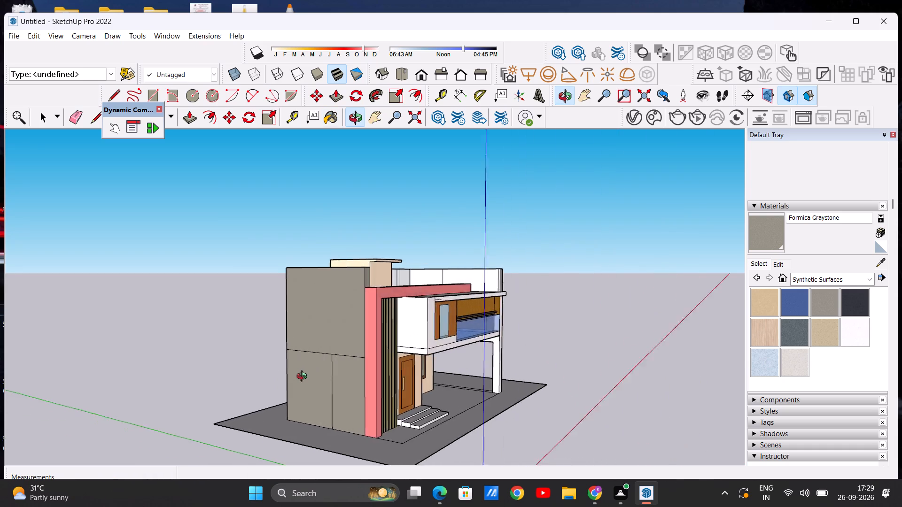
middle_drag(304, 377, 250, 377)
middle_drag(373, 385, 235, 375)
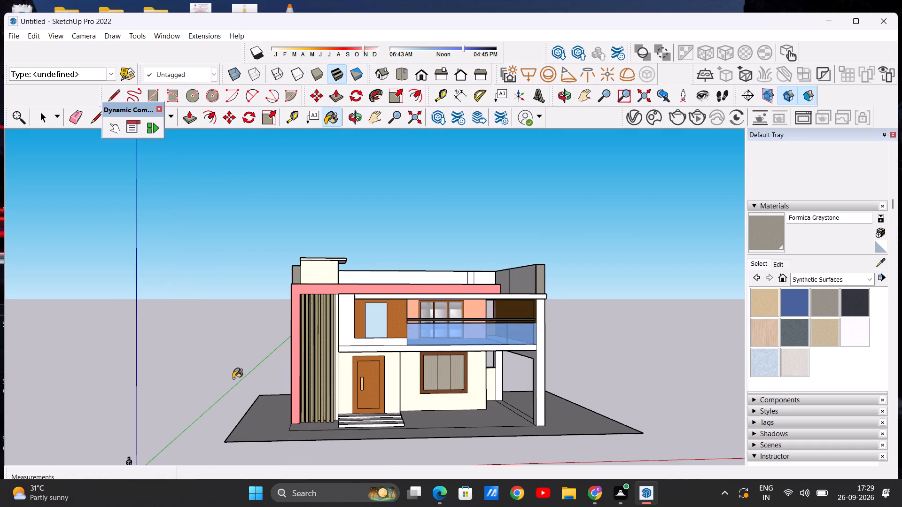
scroll(232, 378, down, 5)
middle_drag(264, 388, 247, 377)
scroll(387, 390, up, 5)
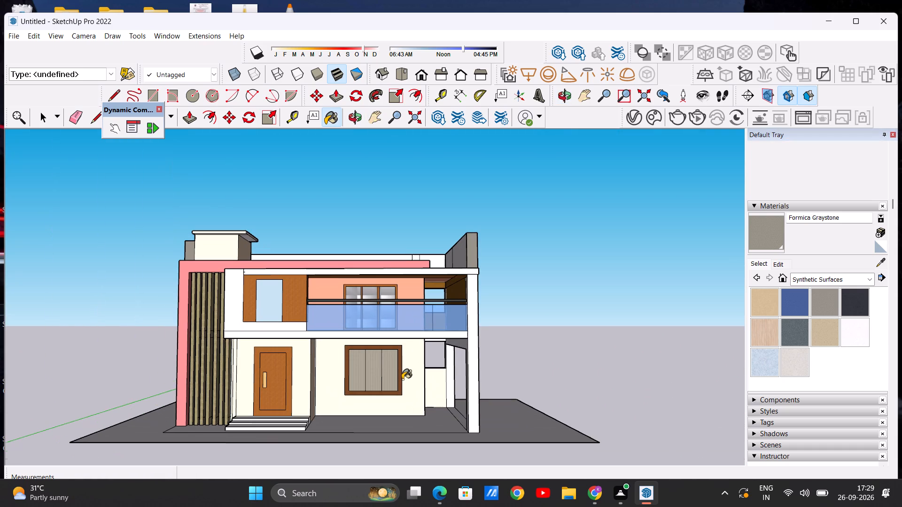
key(space)
scroll(396, 353, down, 5)
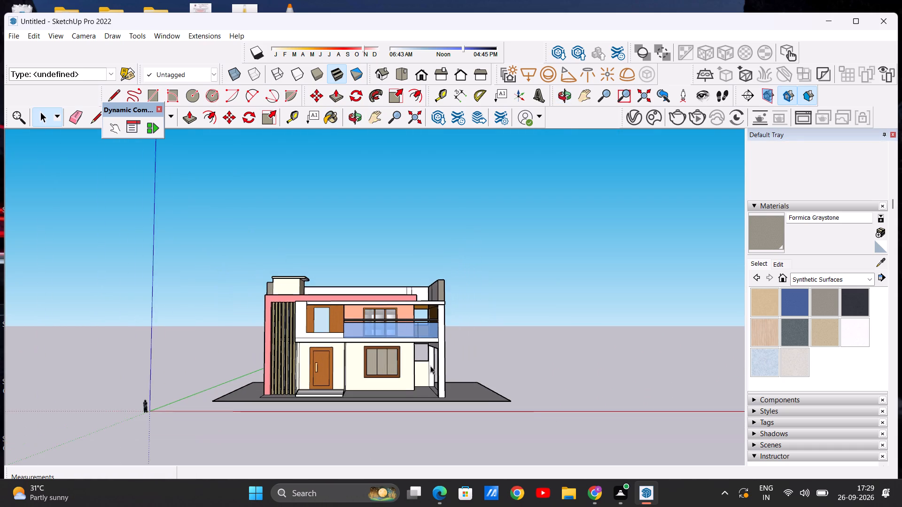
scroll(432, 367, up, 7)
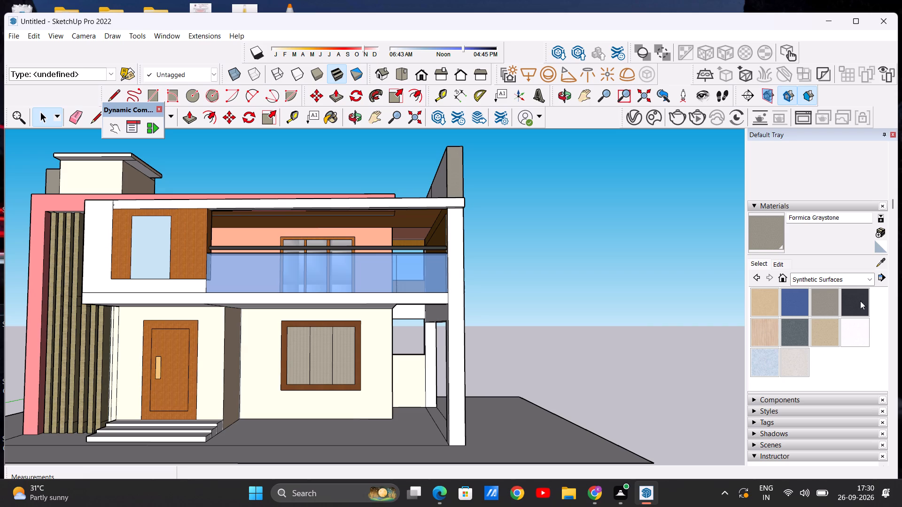
Paint the front and inner faces of the carport's front column with Formica Beige from Synthetic Surfaces.
click(769, 300)
click(452, 373)
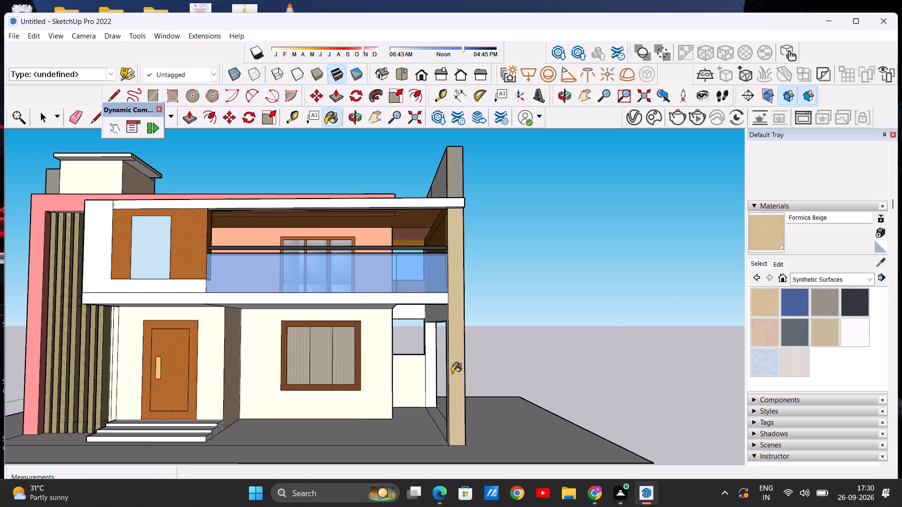
scroll(455, 350, down, 7)
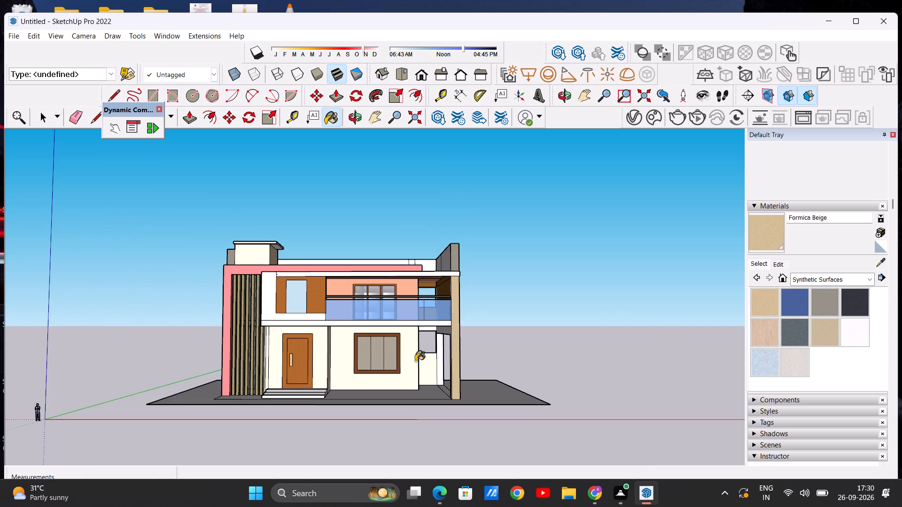
middle_drag(415, 361, 525, 385)
scroll(476, 380, up, 6)
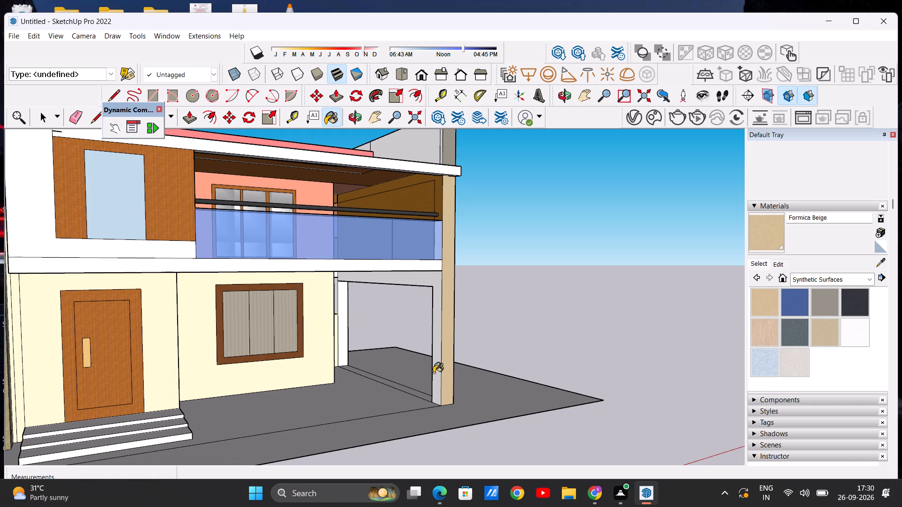
click(434, 373)
Paint the carport's rear column and the low wall beside it with Formica Beige.
scroll(437, 373, down, 4)
middle_drag(484, 378, 226, 380)
scroll(601, 367, up, 5)
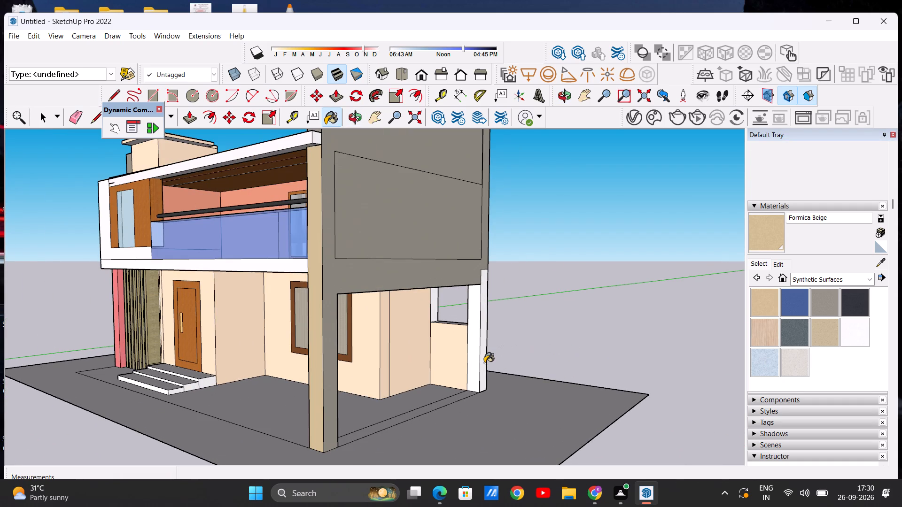
click(484, 363)
click(467, 368)
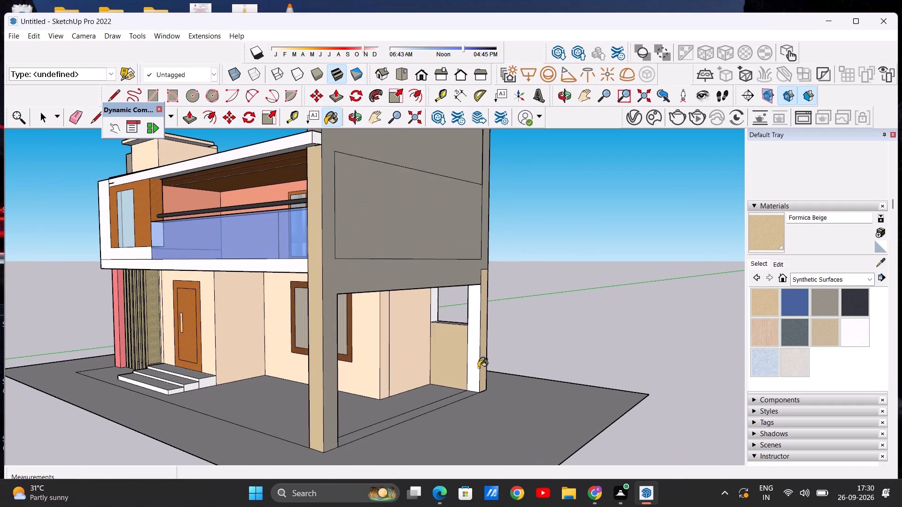
click(478, 368)
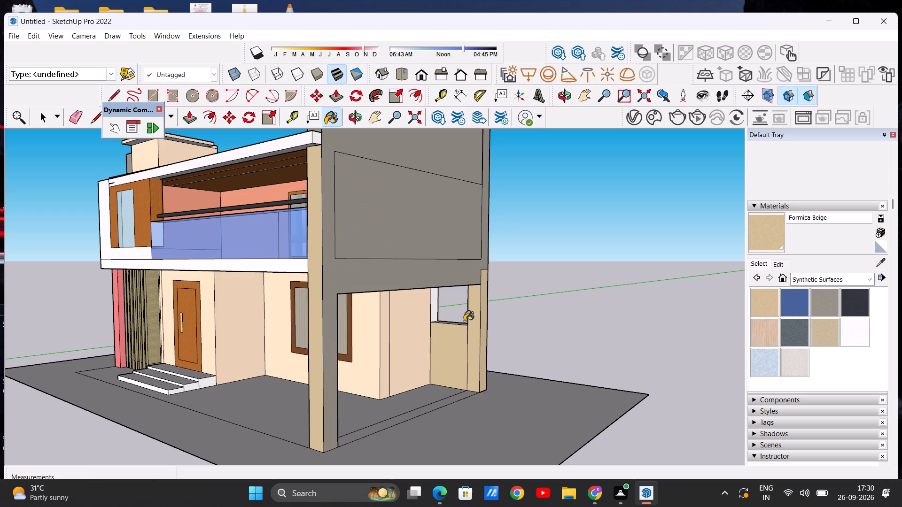
Paint the rear-facing side of the carport's front column with Formica Beige.
scroll(457, 322, down, 4)
middle_drag(446, 342, 662, 327)
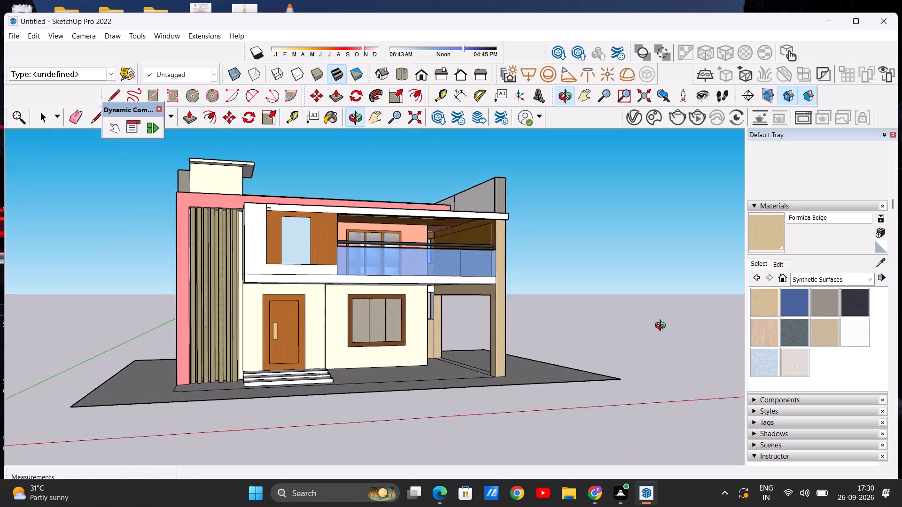
middle_drag(662, 327, 193, 353)
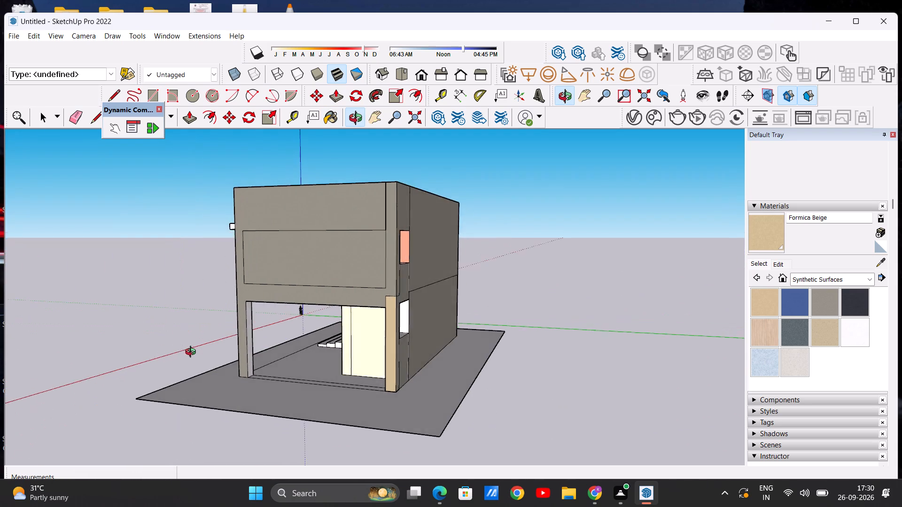
middle_drag(193, 353, 208, 354)
middle_drag(233, 369, 194, 380)
scroll(237, 353, up, 4)
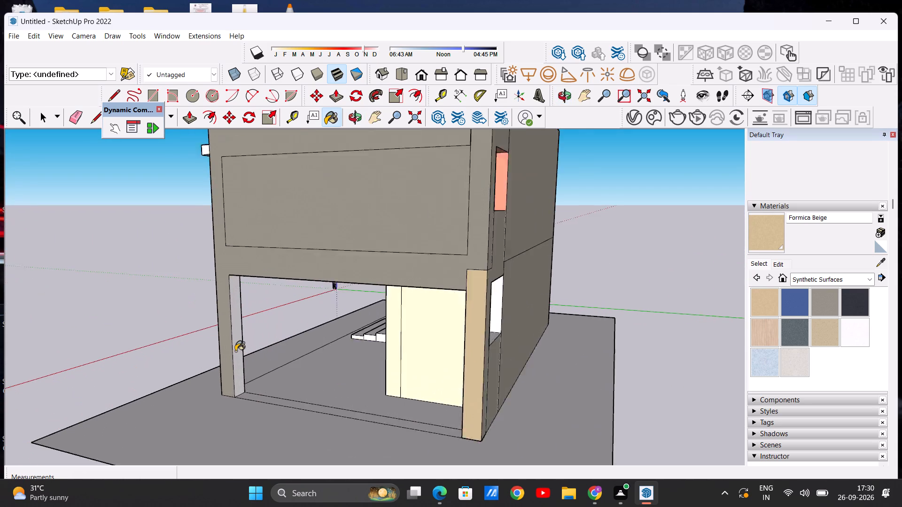
scroll(235, 351, up, 2)
click(235, 350)
scroll(259, 364, down, 4)
Examine the beige columns, the front elevation and the entrance steps to judge the colour scheme.
middle_drag(228, 380, 502, 410)
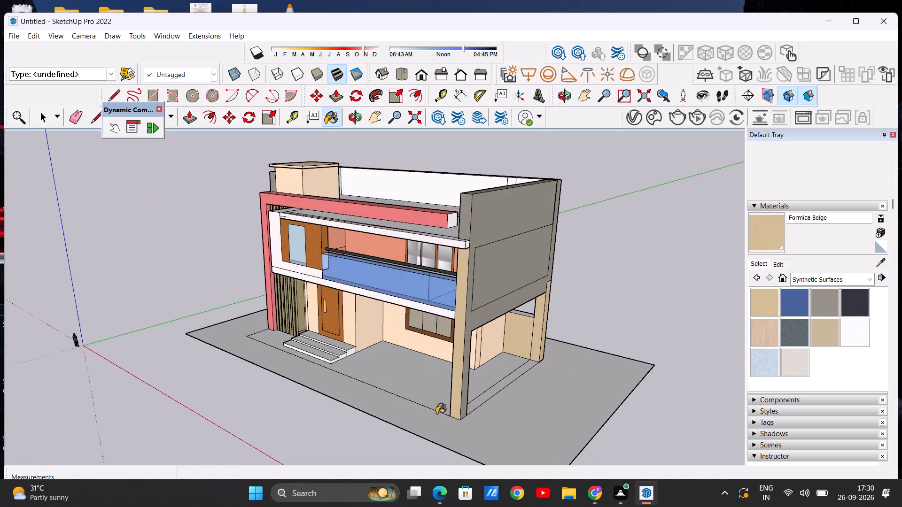
middle_drag(437, 414, 575, 376)
scroll(564, 374, down, 8)
middle_drag(539, 377, 531, 349)
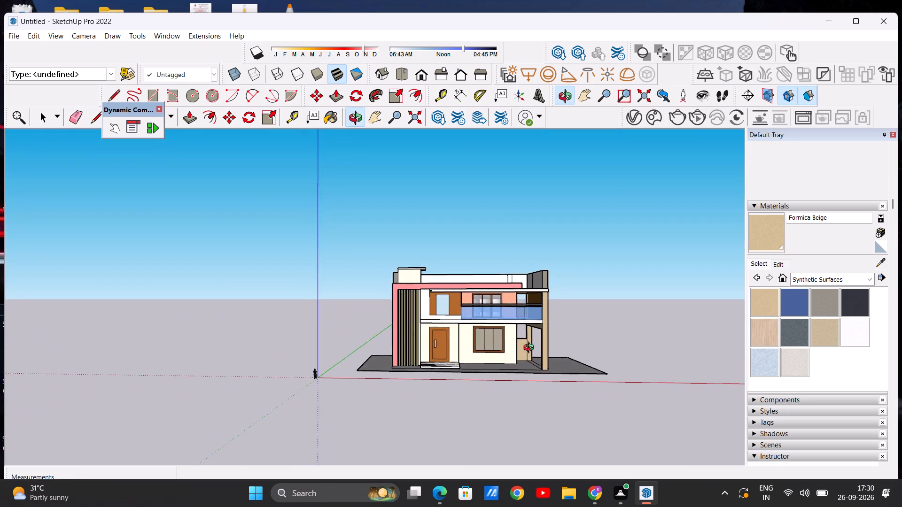
middle_drag(531, 349, 520, 346)
scroll(582, 345, up, 10)
middle_drag(491, 388, 492, 416)
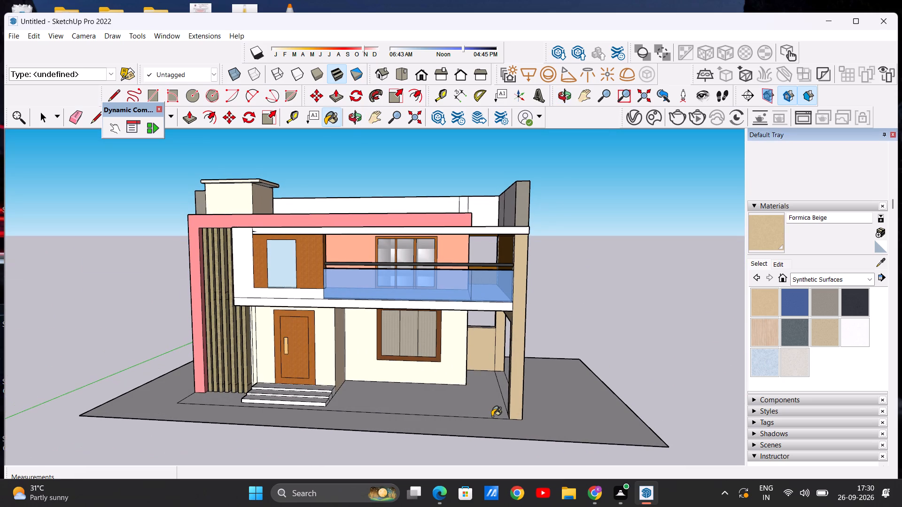
scroll(506, 414, down, 2)
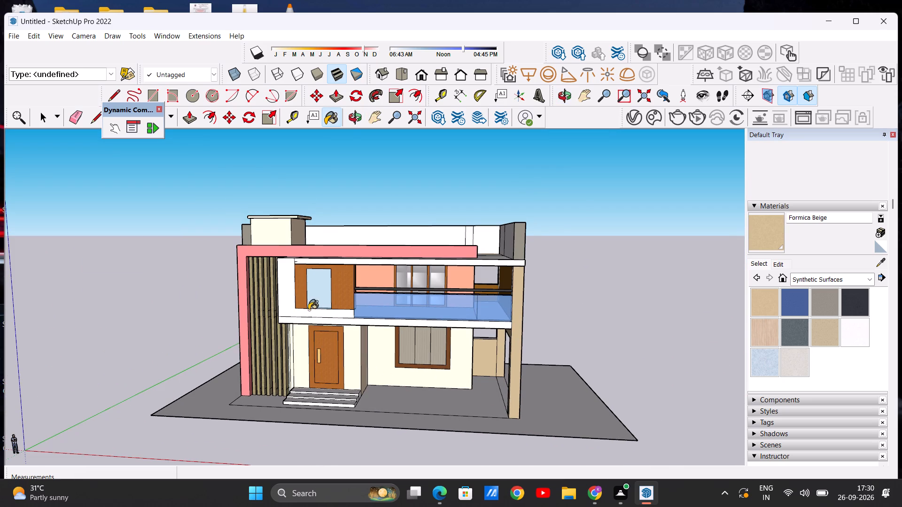
scroll(305, 303, up, 3)
key(space)
middle_drag(314, 376, 327, 382)
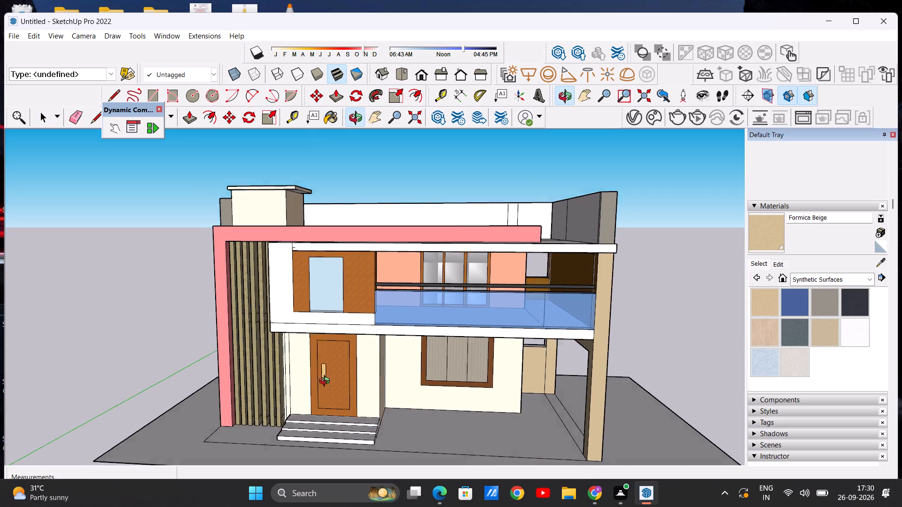
middle_drag(327, 382, 353, 424)
middle_click(353, 424)
scroll(368, 428, up, 4)
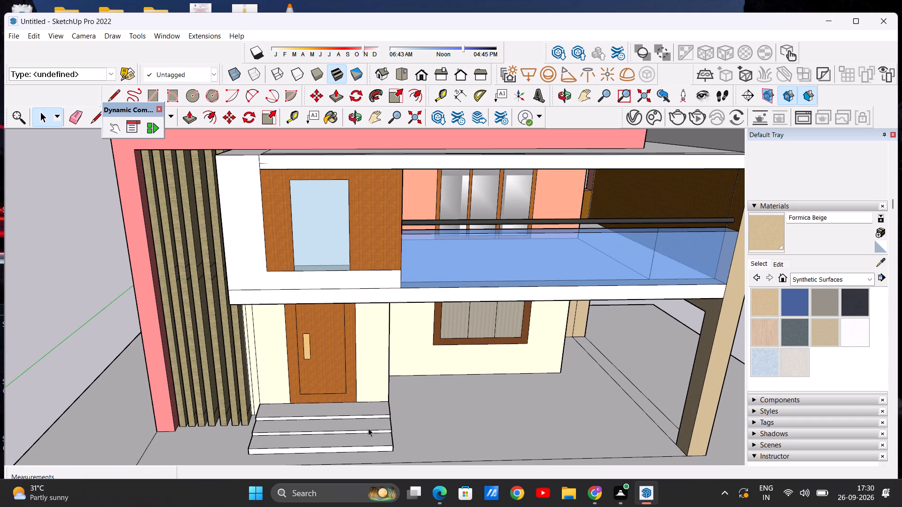
scroll(361, 421, down, 4)
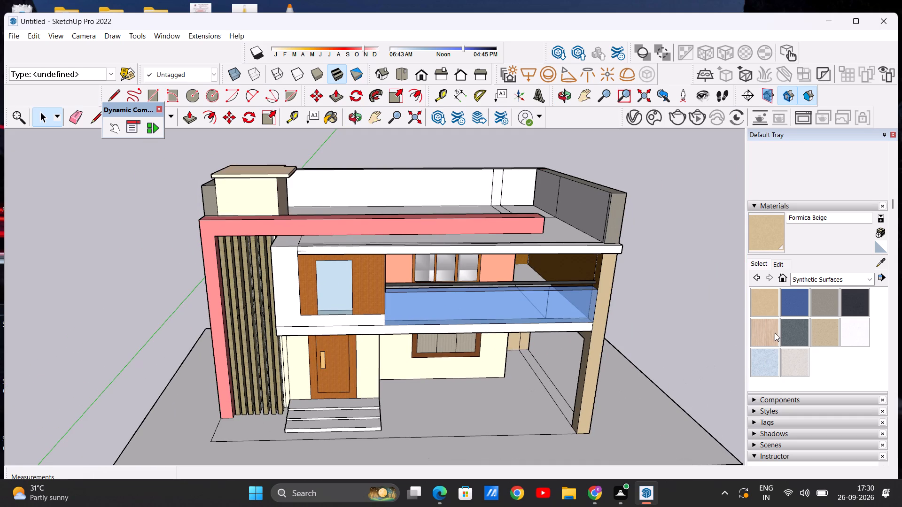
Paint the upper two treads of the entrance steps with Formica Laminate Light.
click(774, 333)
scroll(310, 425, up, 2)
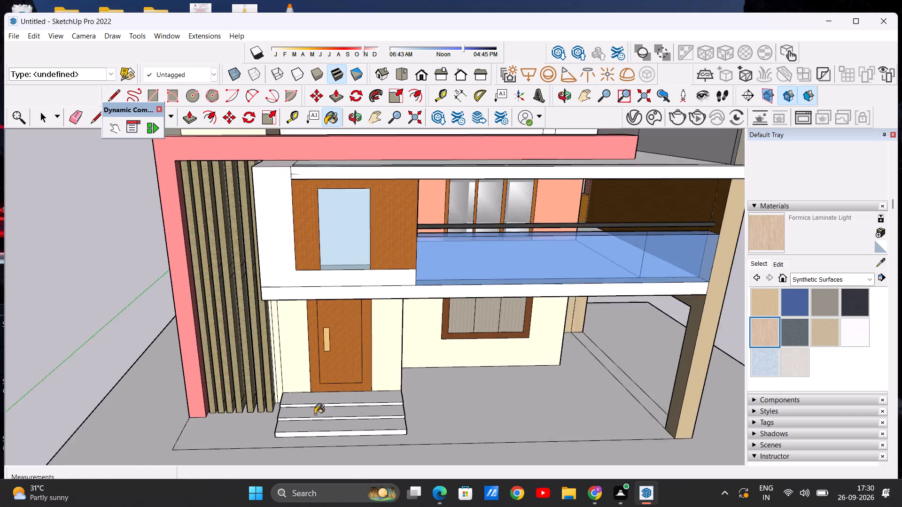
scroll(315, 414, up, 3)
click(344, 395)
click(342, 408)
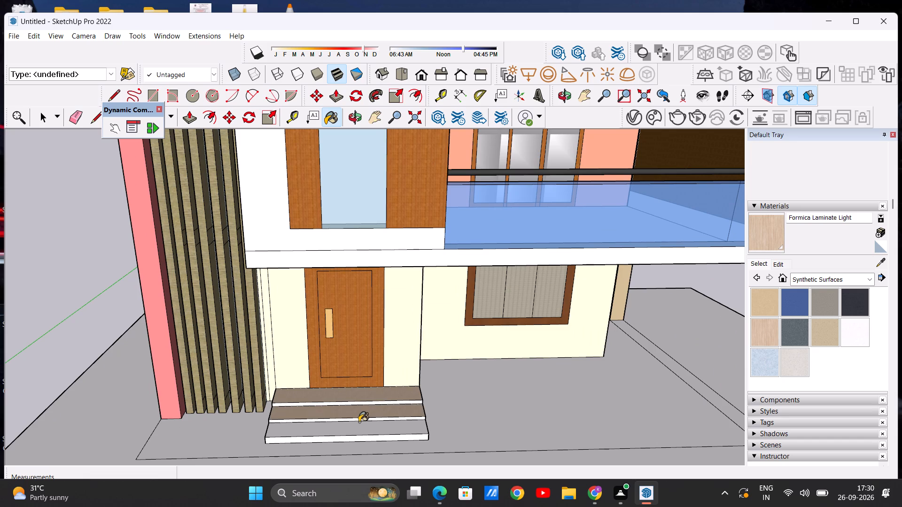
Paint the upper two treads and the top riser of the entrance steps with Quartz Light Brown.
scroll(358, 424, up, 10)
click(829, 340)
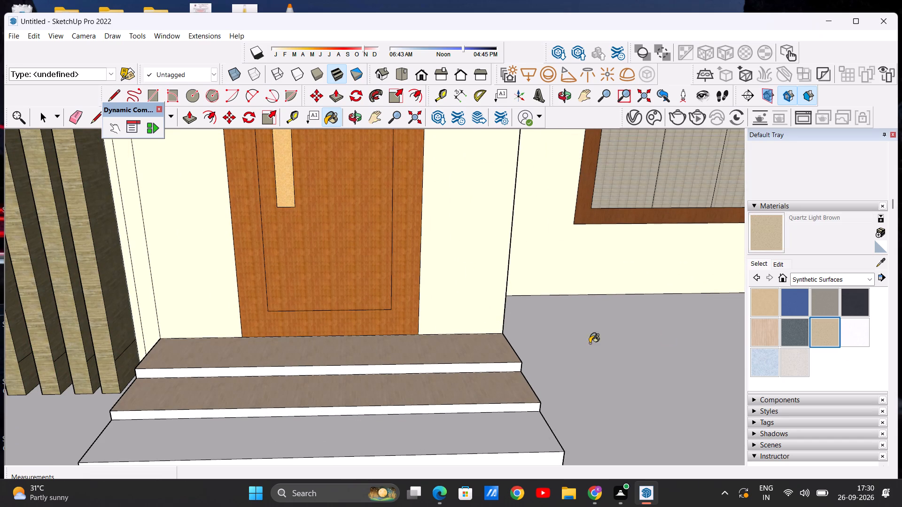
click(436, 348)
click(440, 381)
scroll(427, 378, up, 5)
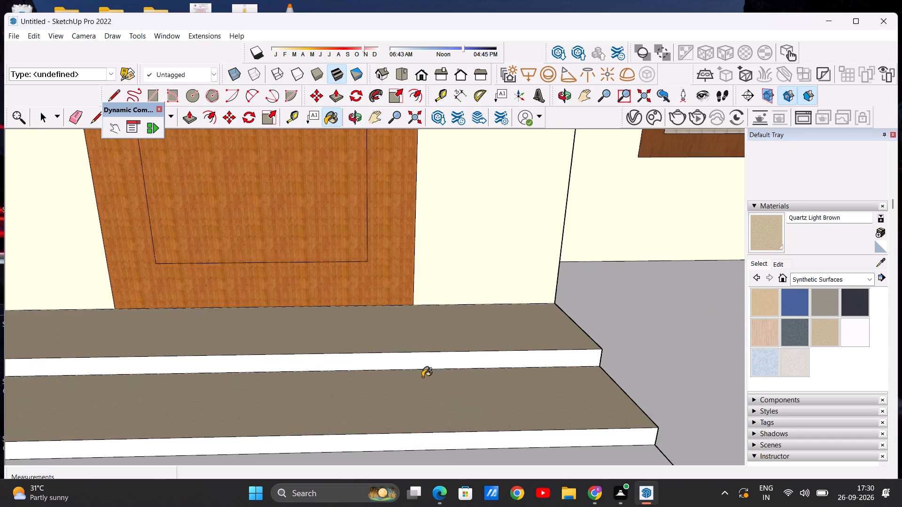
scroll(422, 377, up, 3)
middle_drag(522, 374, 502, 490)
scroll(544, 353, down, 14)
middle_drag(480, 394, 480, 354)
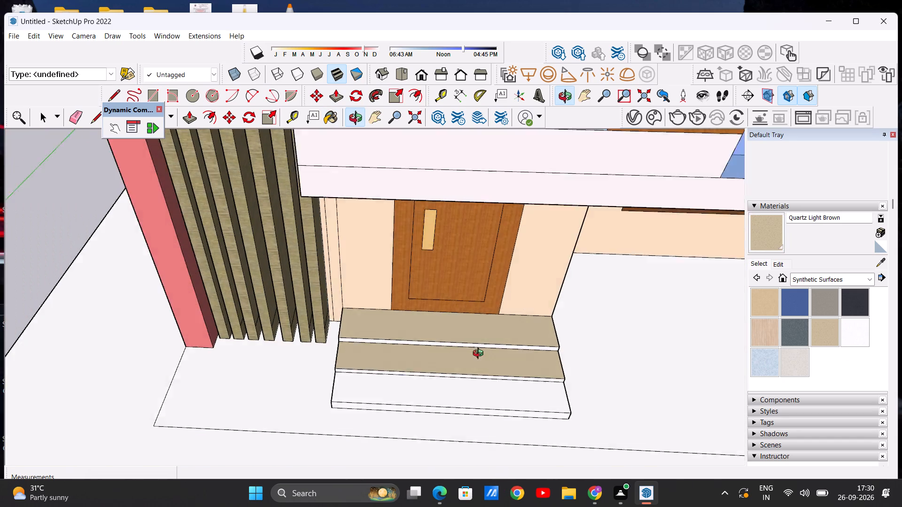
middle_drag(480, 354, 479, 344)
scroll(480, 346, up, 14)
click(476, 338)
Paint the lowest tread and the two lower risers of the entrance steps with Quartz Light Brown.
scroll(482, 311, down, 8)
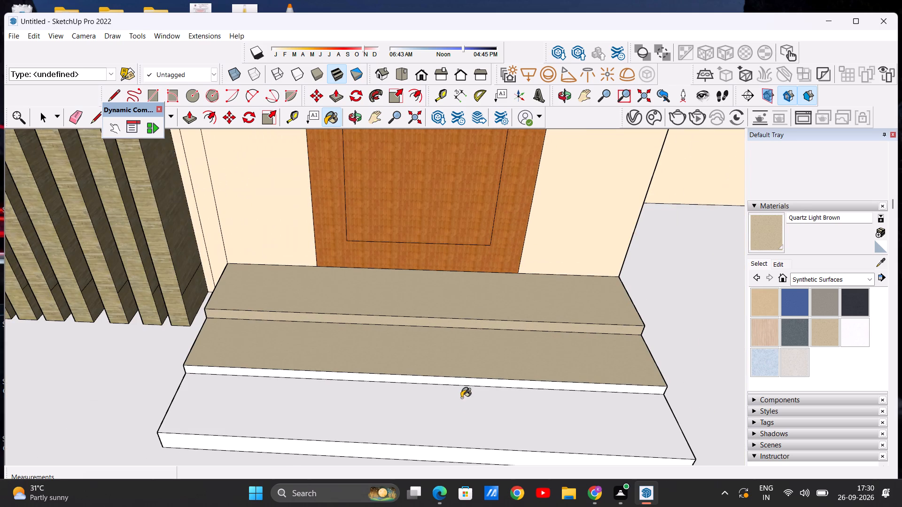
click(465, 413)
click(480, 383)
scroll(474, 368, down, 6)
middle_drag(473, 455, 477, 423)
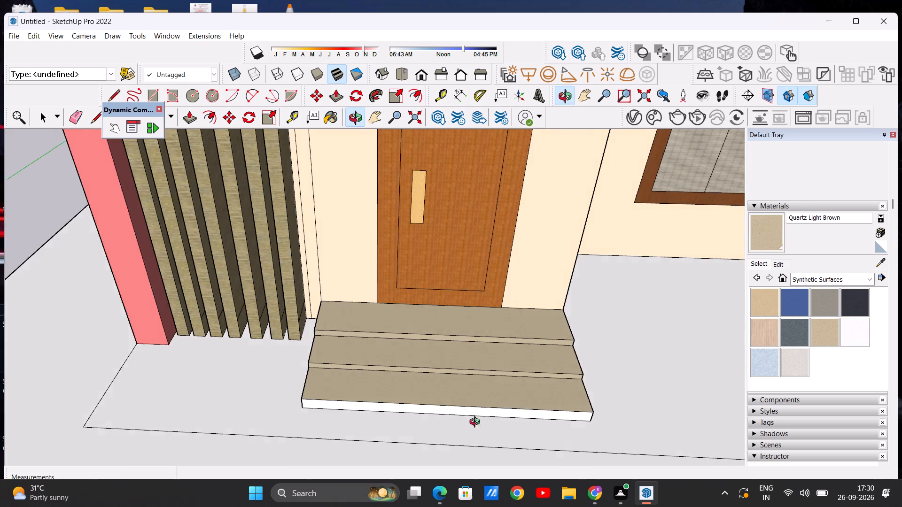
middle_drag(477, 423, 479, 394)
scroll(478, 384, up, 6)
click(472, 381)
Paint the three step ends facing the carport with Quartz Light Brown.
scroll(474, 378, down, 13)
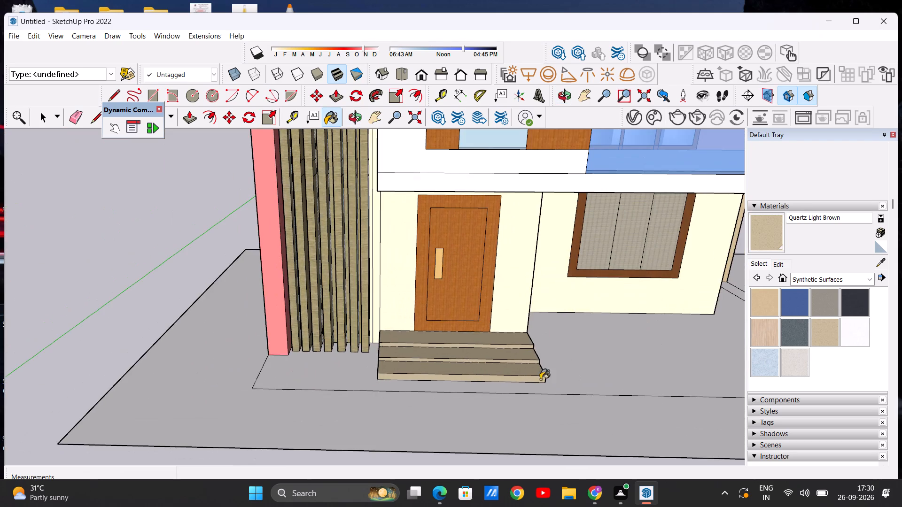
middle_drag(540, 379, 353, 374)
scroll(443, 403, up, 5)
click(462, 412)
click(460, 399)
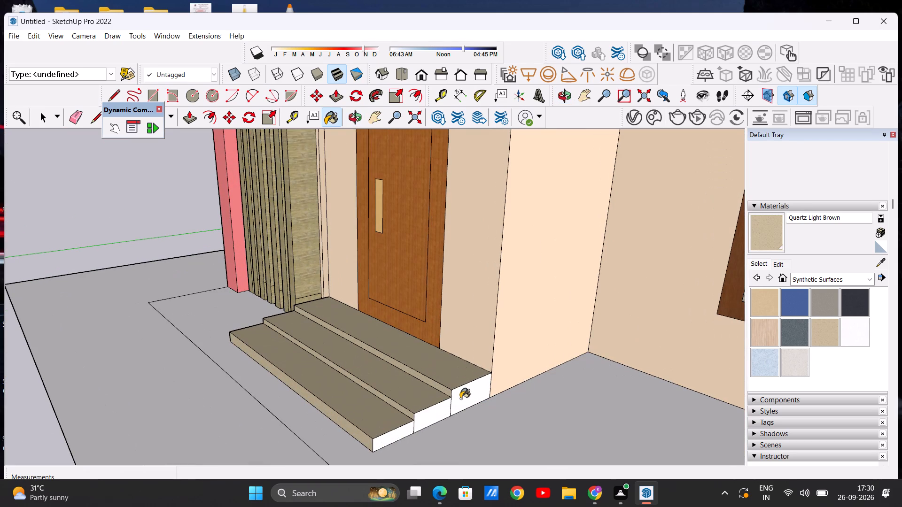
click(441, 415)
click(386, 437)
Paint the three step ends beside the vertical slats with Quartz Light Brown.
scroll(514, 400, down, 9)
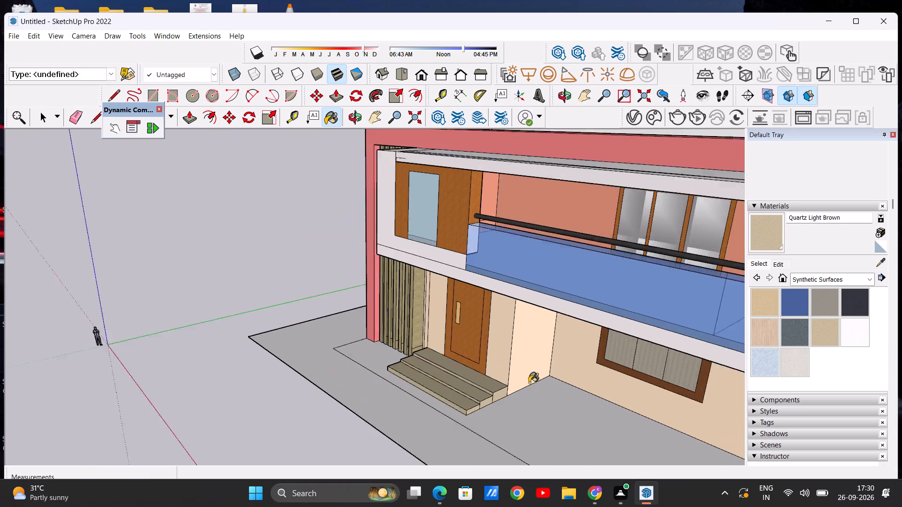
scroll(529, 383, down, 4)
middle_drag(417, 386, 709, 375)
scroll(364, 364, up, 13)
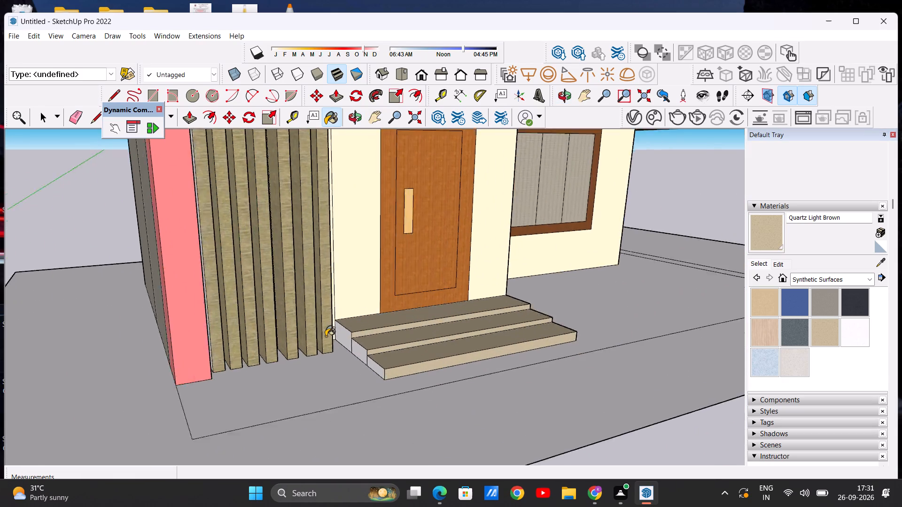
scroll(326, 336, up, 3)
click(352, 335)
click(376, 361)
click(404, 389)
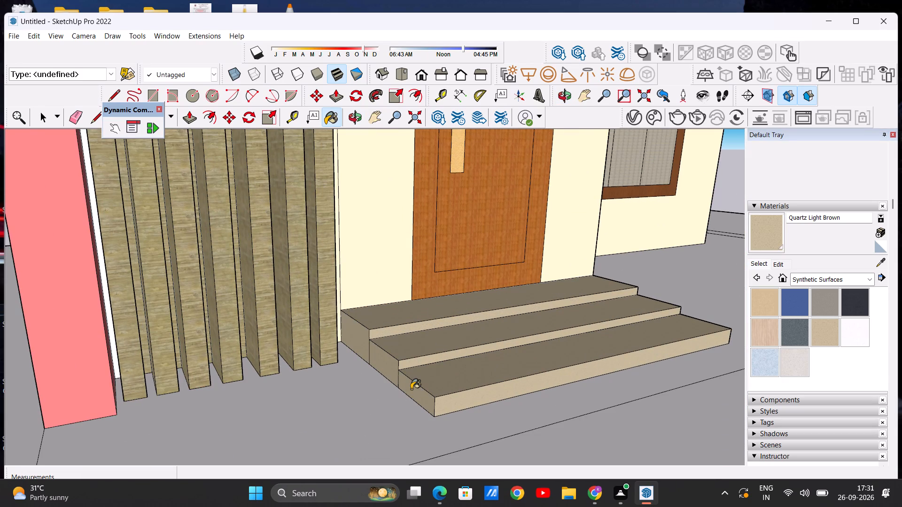
key(space)
text(B)
Erase the horizontal floor line and the vertical seam on the gray side wall behind the coral frame.
scroll(377, 279, down, 20)
scroll(377, 279, down, 3)
middle_drag(462, 249, 375, 252)
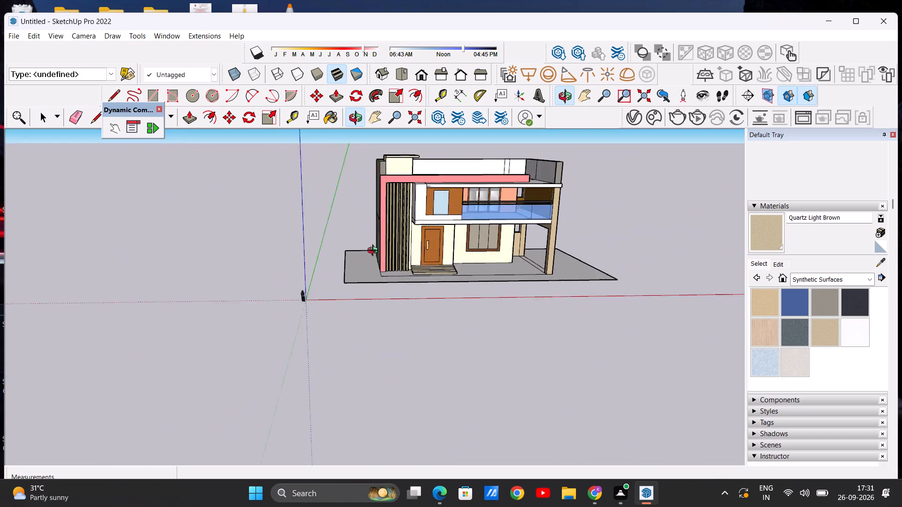
middle_drag(375, 252, 548, 228)
scroll(330, 228, up, 7)
middle_drag(346, 251, 425, 259)
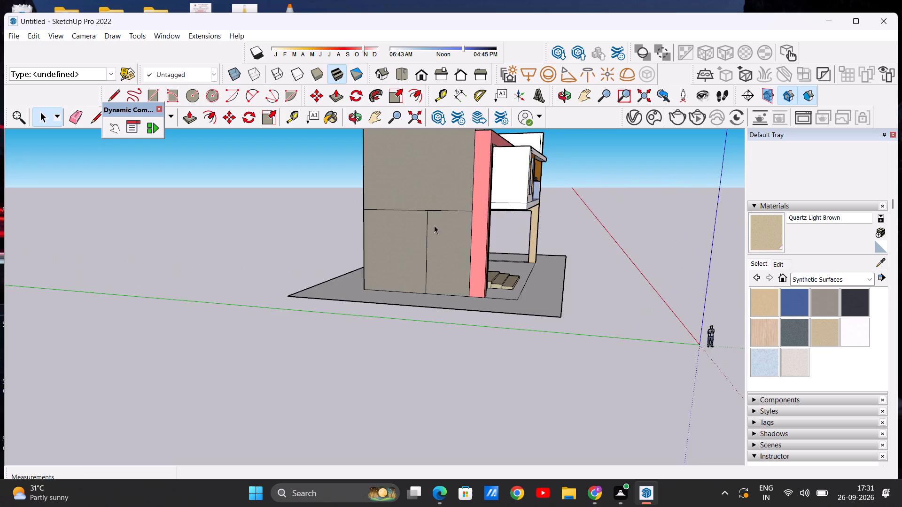
scroll(440, 217, up, 8)
click(70, 115)
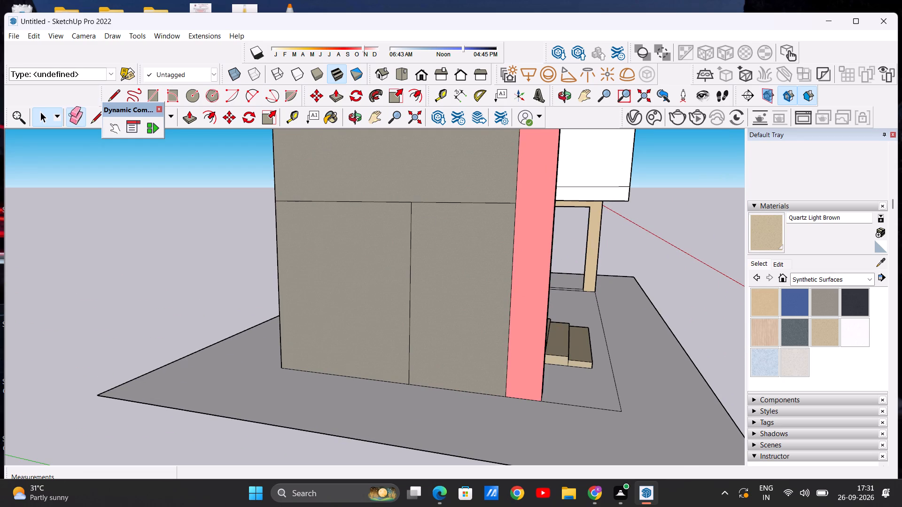
drag(412, 185, 414, 213)
Erase the vertical seam on the ground-floor wall inside the carport.
scroll(370, 222, down, 8)
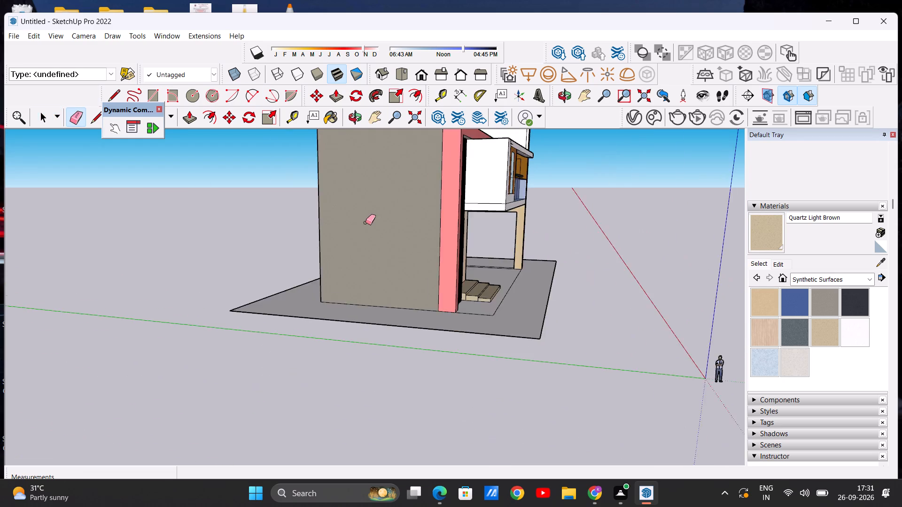
scroll(365, 223, down, 5)
middle_drag(428, 225, 146, 217)
middle_drag(438, 257, 96, 258)
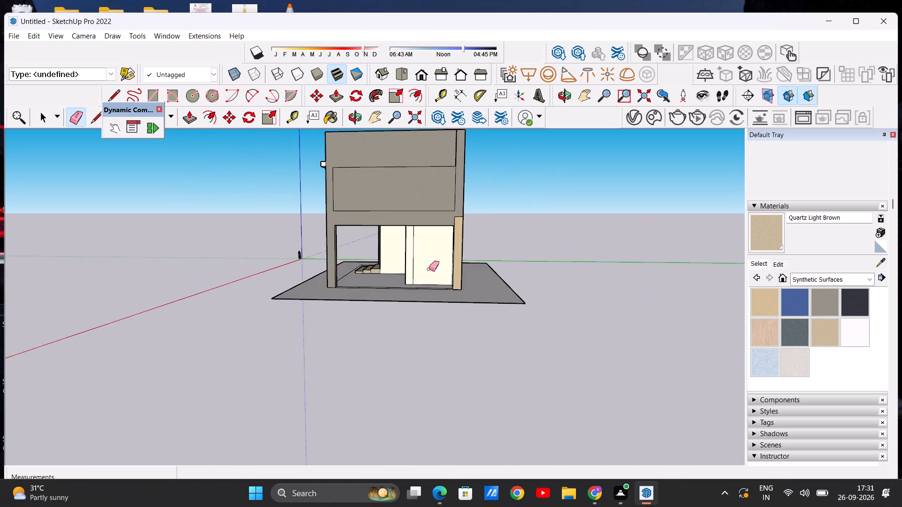
middle_drag(429, 269, 315, 291)
scroll(391, 261, up, 13)
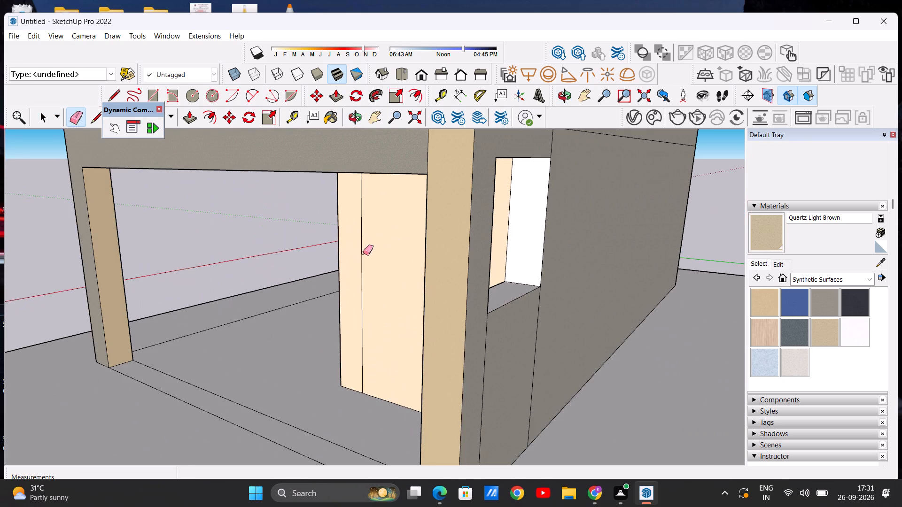
drag(365, 258, 369, 261)
click(358, 257)
click(363, 259)
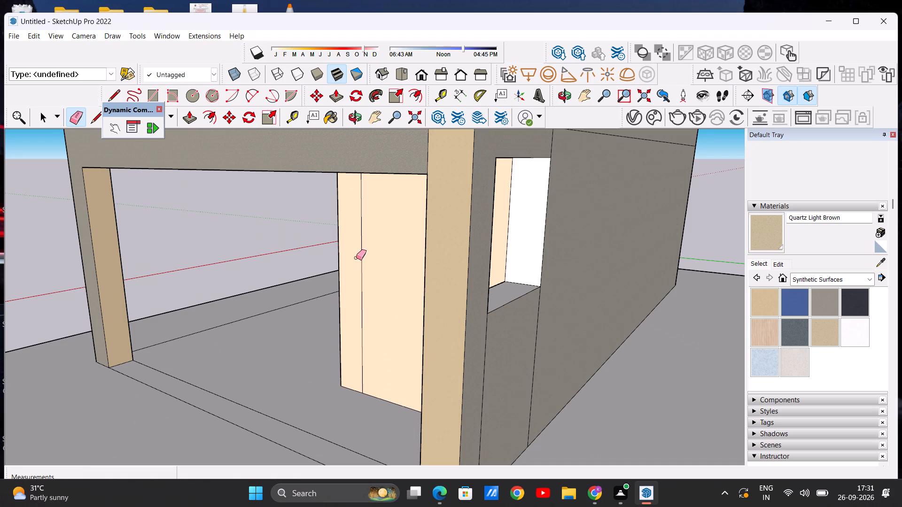
click(358, 258)
click(362, 261)
Erase the two vertical lines below the rear wall's ground-floor opening and the long horizontal floor line beside it.
scroll(374, 256, down, 12)
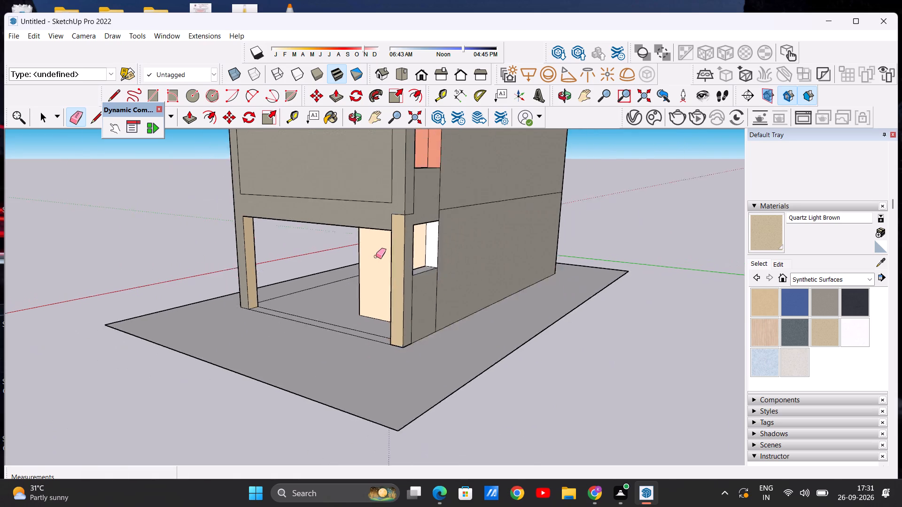
middle_drag(343, 264, 158, 264)
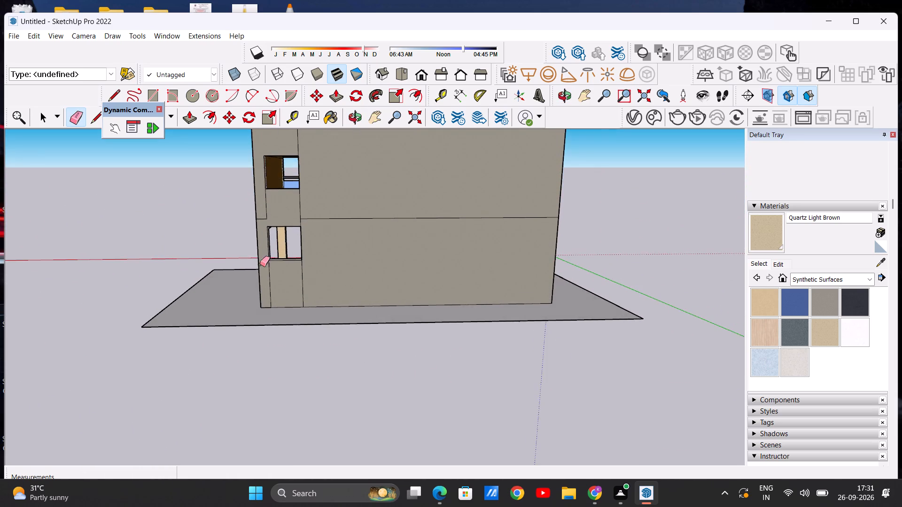
scroll(268, 266, up, 6)
drag(267, 266, 342, 277)
scroll(331, 278, down, 6)
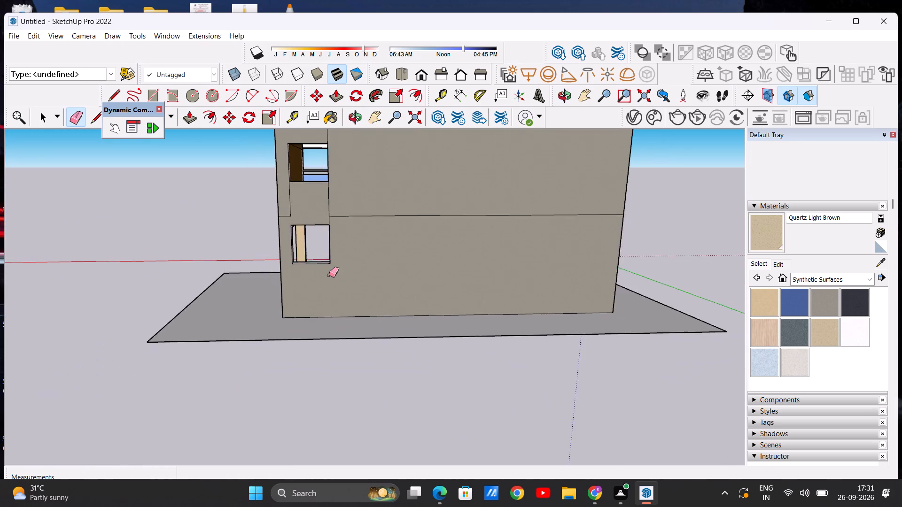
scroll(329, 275, down, 2)
scroll(391, 225, up, 4)
drag(391, 225, 391, 253)
Erase the vertical seam running between the upper and lower openings on the rear wall.
scroll(410, 242, down, 6)
scroll(354, 232, up, 6)
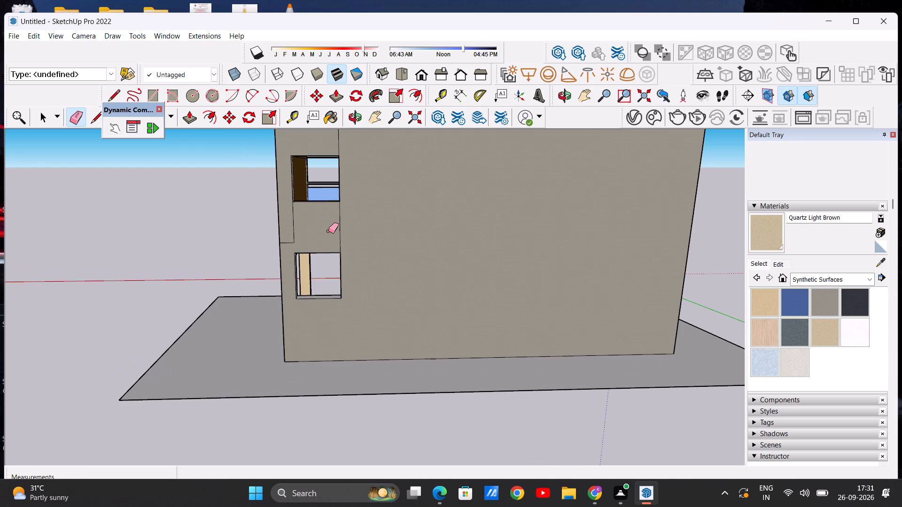
drag(329, 231, 370, 231)
drag(334, 138, 344, 140)
drag(338, 247, 351, 249)
Erase the remaining vertical line and short horizontal line between the rear wall's openings and its carport-side corner.
scroll(355, 253, down, 4)
middle_drag(340, 285, 348, 203)
scroll(327, 242, up, 16)
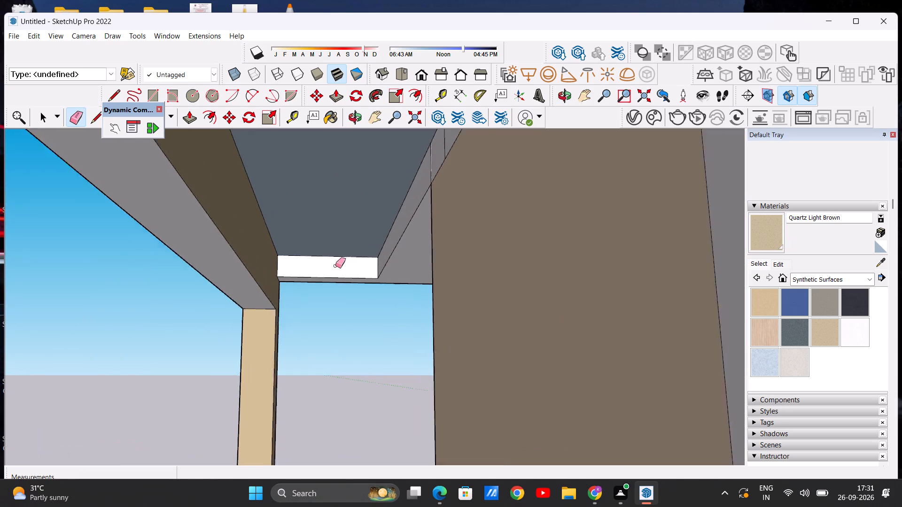
scroll(335, 266, up, 1)
middle_drag(335, 266, 339, 303)
scroll(326, 292, down, 20)
scroll(326, 292, down, 7)
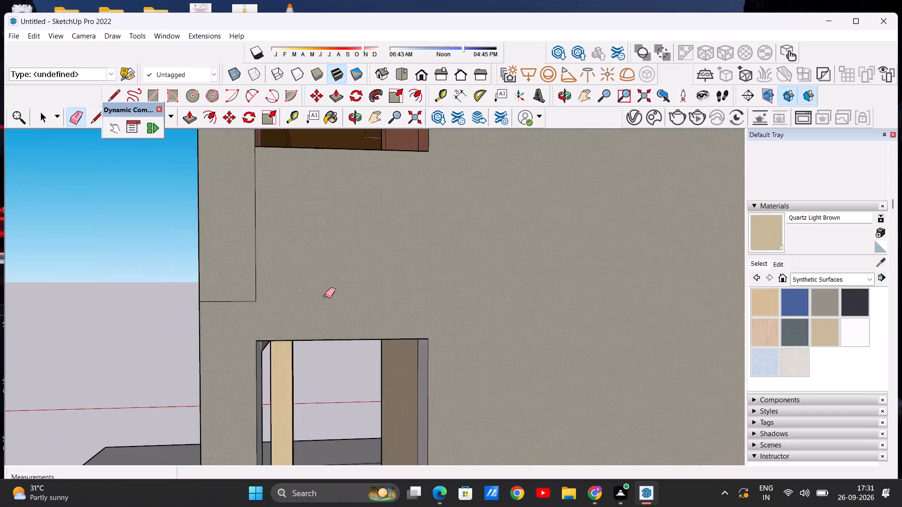
scroll(325, 296, down, 15)
scroll(291, 279, up, 7)
drag(310, 281, 330, 287)
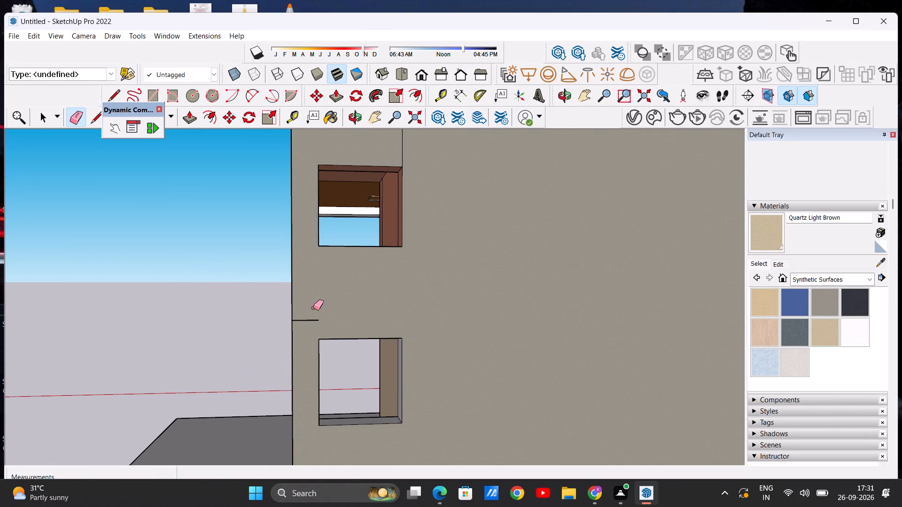
drag(311, 315, 307, 328)
Erase the rectangular panel outline and the lower part of the rear vertical seam on the upper carport-side wall.
scroll(377, 284, down, 6)
middle_drag(241, 306, 480, 315)
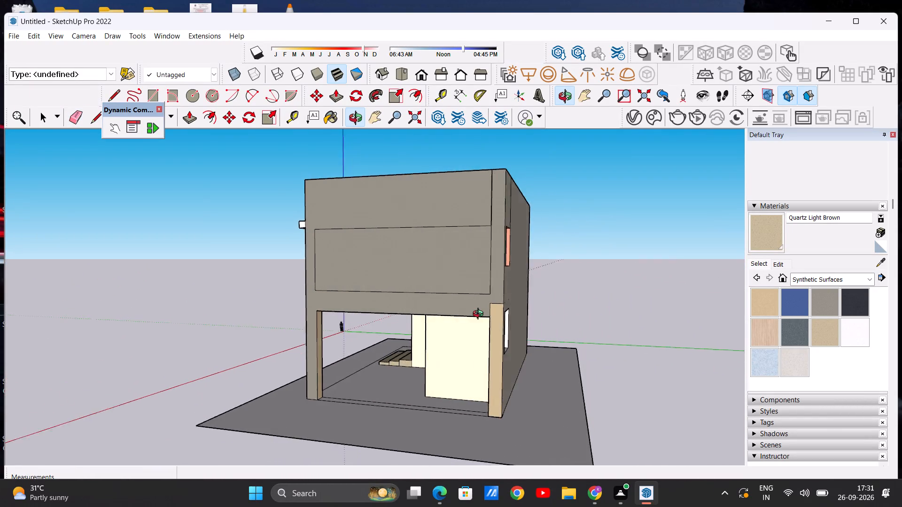
middle_drag(480, 315, 516, 315)
scroll(373, 306, down, 3)
middle_drag(338, 307, 468, 325)
scroll(450, 251, up, 4)
drag(413, 257, 414, 271)
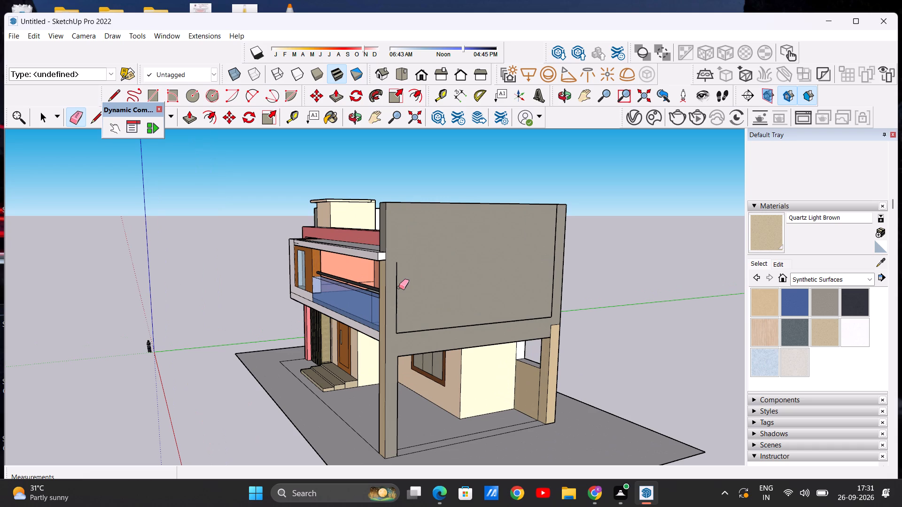
click(395, 292)
drag(396, 294, 392, 300)
drag(416, 316, 423, 333)
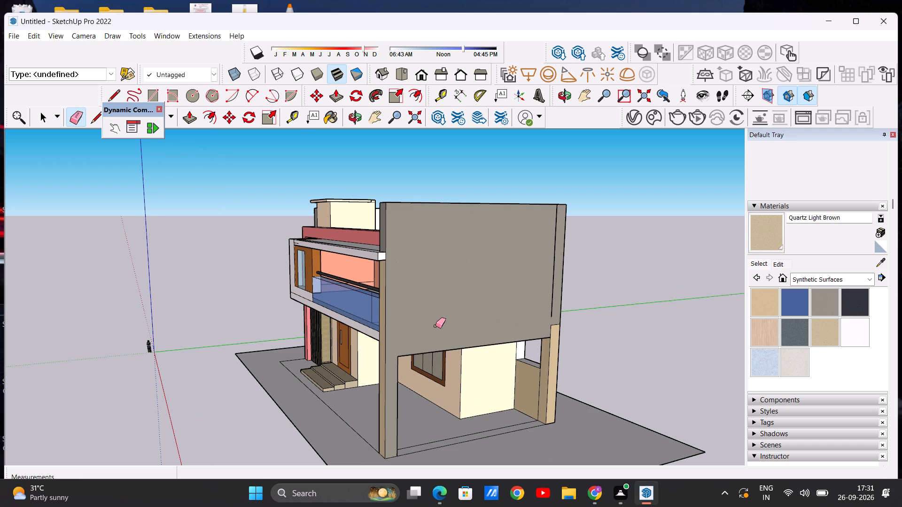
scroll(530, 296, up, 4)
drag(547, 293, 566, 295)
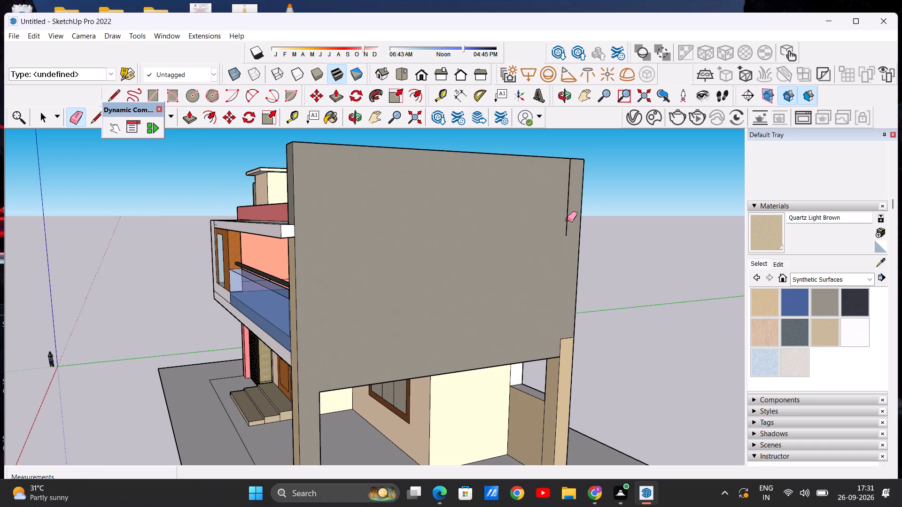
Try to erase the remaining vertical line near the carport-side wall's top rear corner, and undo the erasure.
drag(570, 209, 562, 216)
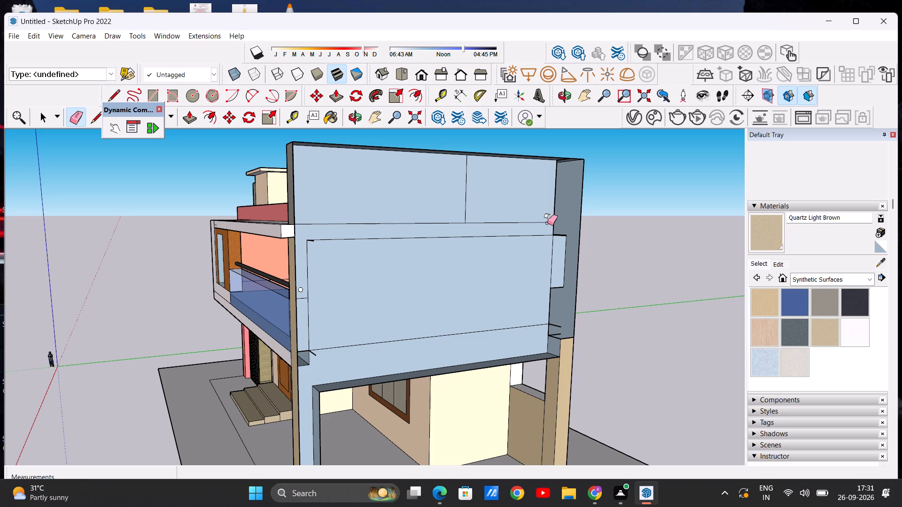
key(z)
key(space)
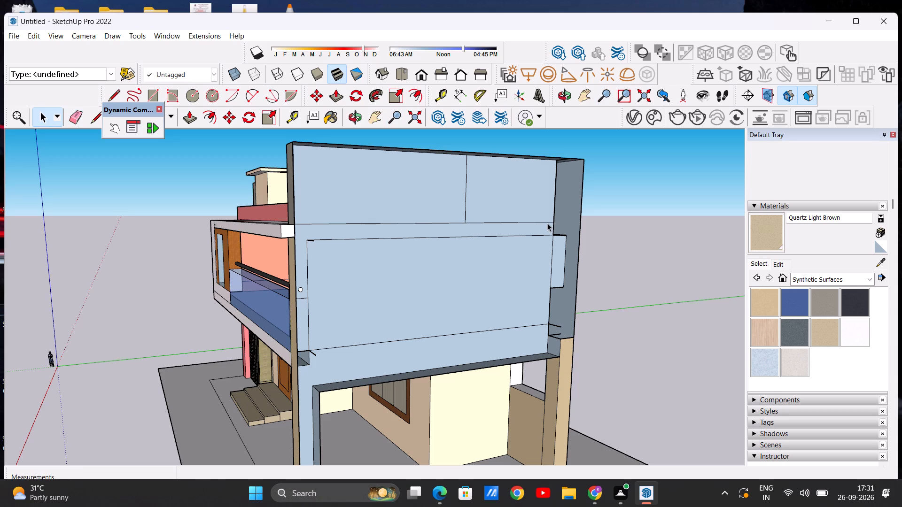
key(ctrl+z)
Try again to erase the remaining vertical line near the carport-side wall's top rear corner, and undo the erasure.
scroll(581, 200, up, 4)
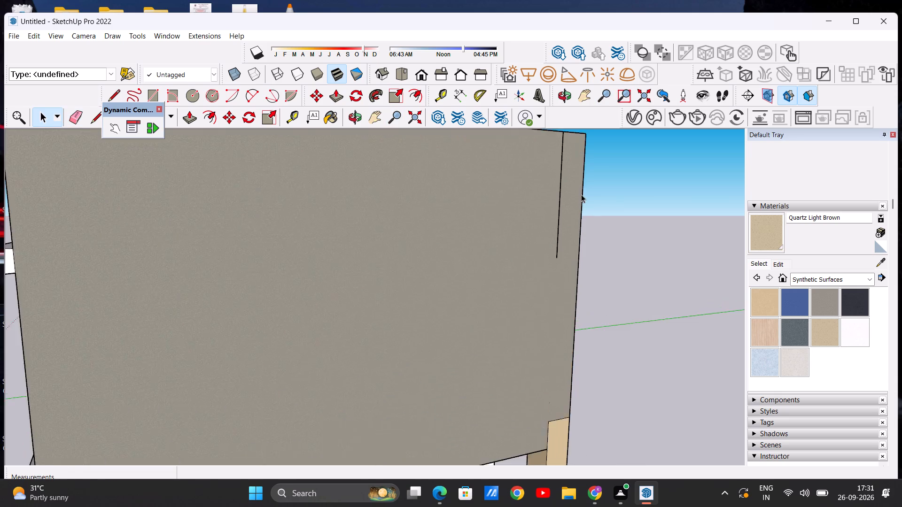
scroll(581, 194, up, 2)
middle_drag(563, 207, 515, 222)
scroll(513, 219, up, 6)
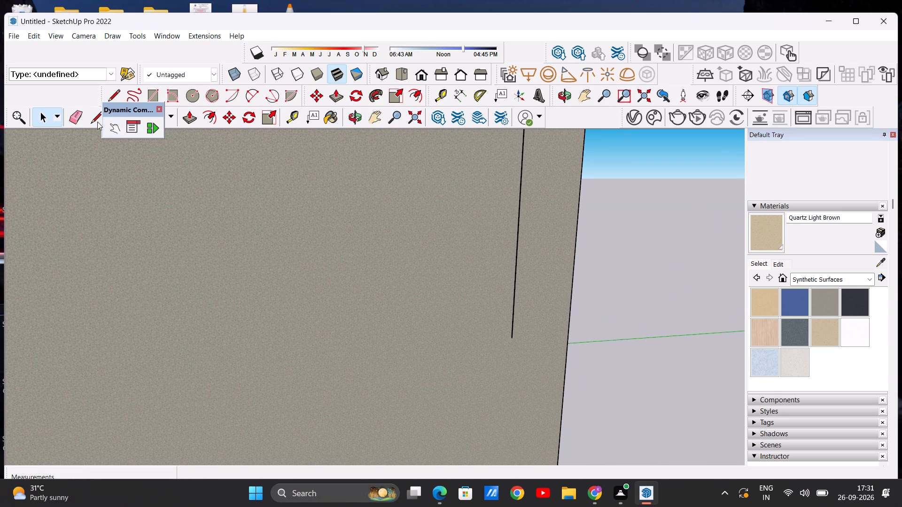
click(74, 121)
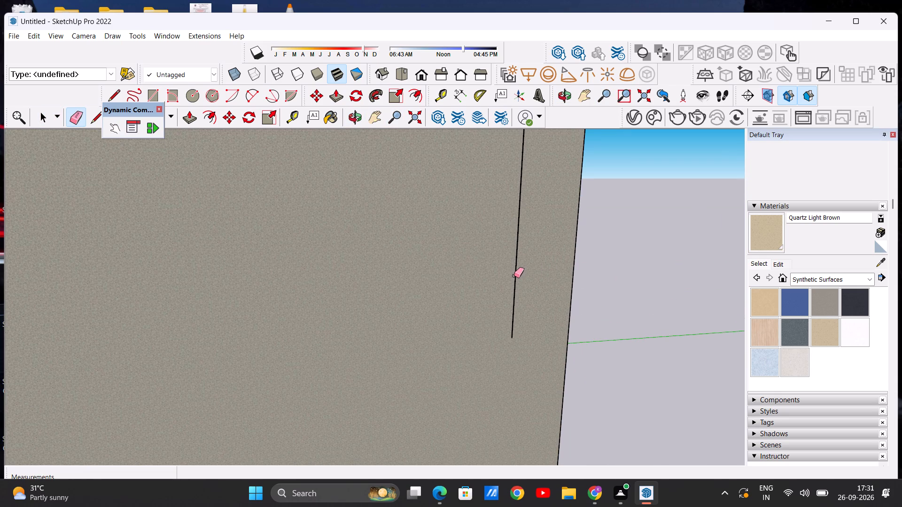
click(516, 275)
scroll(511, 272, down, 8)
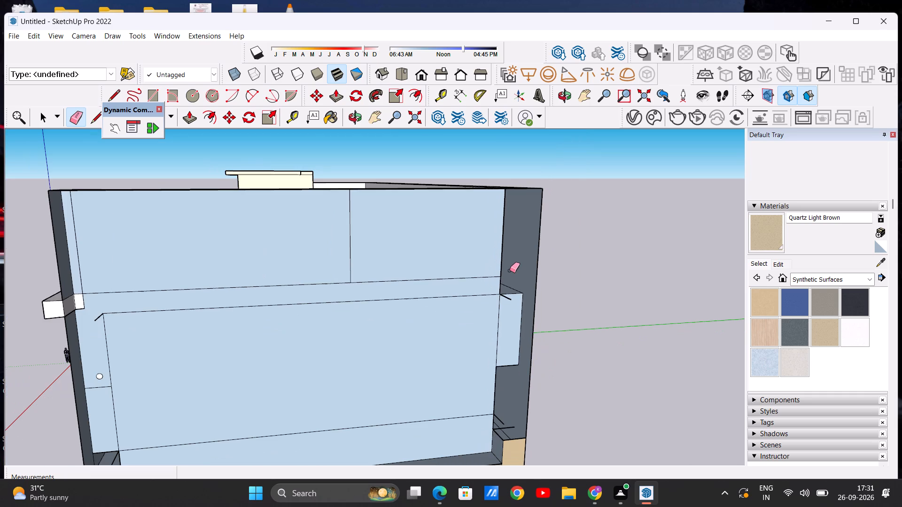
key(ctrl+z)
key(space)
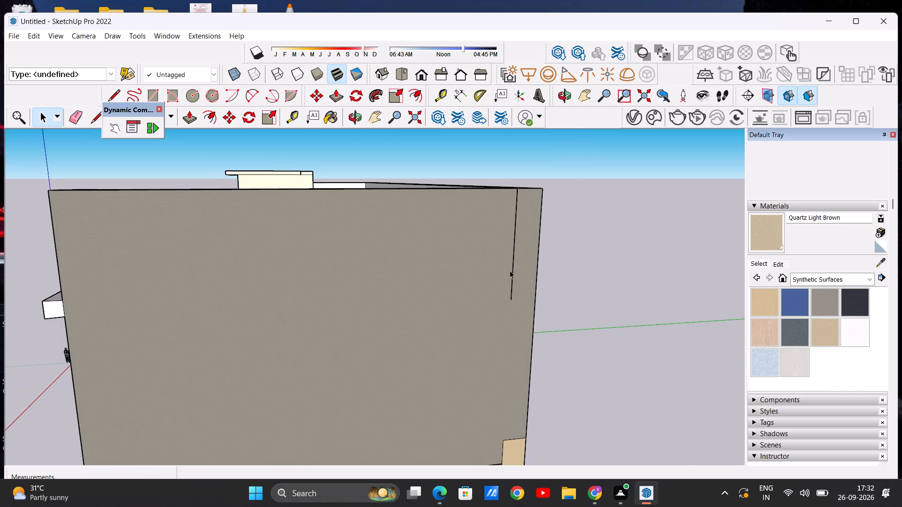
Examine the villa's front facade and carport side for surfaces that still need a different colour.
scroll(507, 242, down, 11)
middle_drag(334, 243, 575, 279)
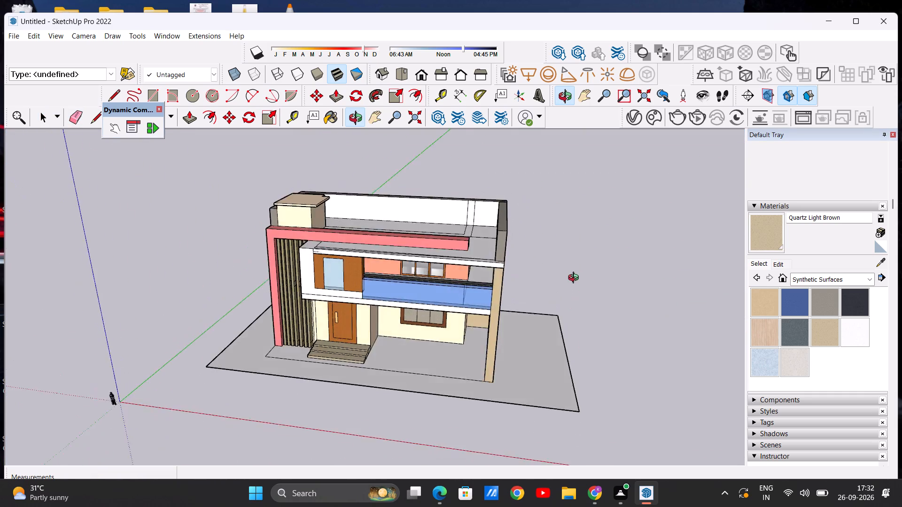
middle_drag(575, 279, 610, 214)
middle_drag(449, 334, 461, 357)
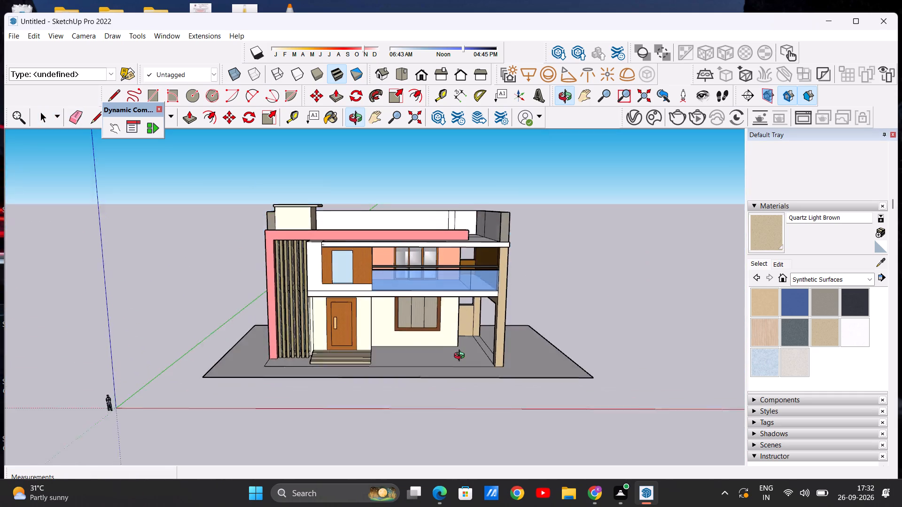
middle_drag(461, 357, 439, 308)
scroll(441, 308, down, 6)
middle_drag(404, 329, 404, 363)
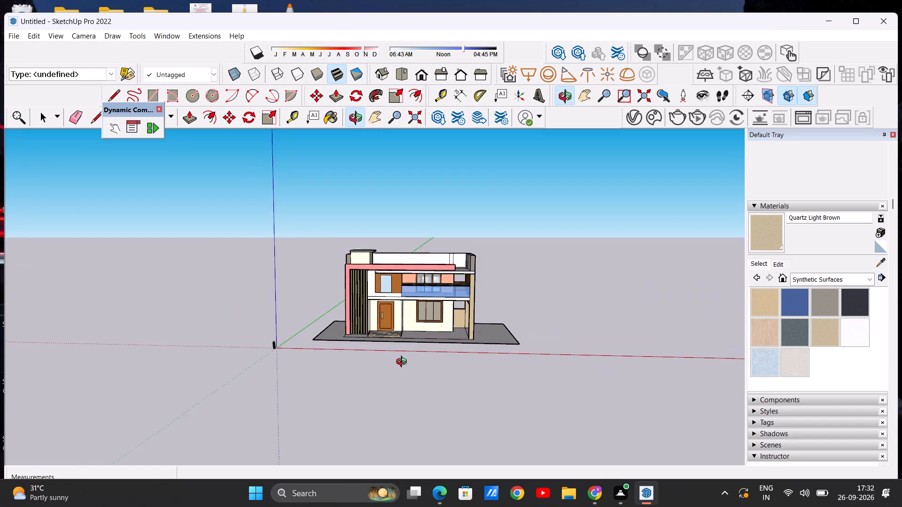
middle_drag(404, 363, 401, 361)
scroll(427, 333, up, 16)
scroll(464, 315, down, 8)
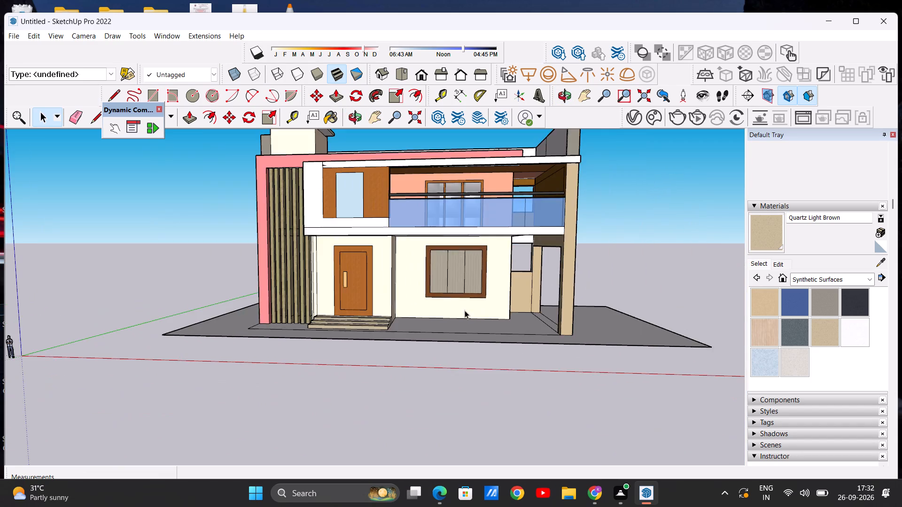
scroll(464, 310, down, 2)
middle_drag(464, 310, 458, 369)
middle_drag(442, 350, 453, 293)
scroll(415, 249, up, 7)
scroll(370, 285, down, 2)
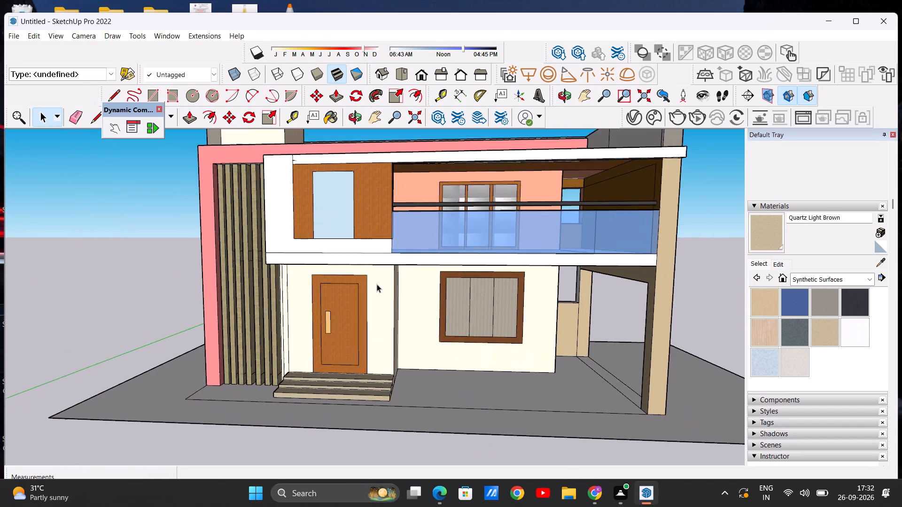
scroll(377, 284, down, 4)
scroll(498, 299, up, 6)
scroll(501, 305, down, 4)
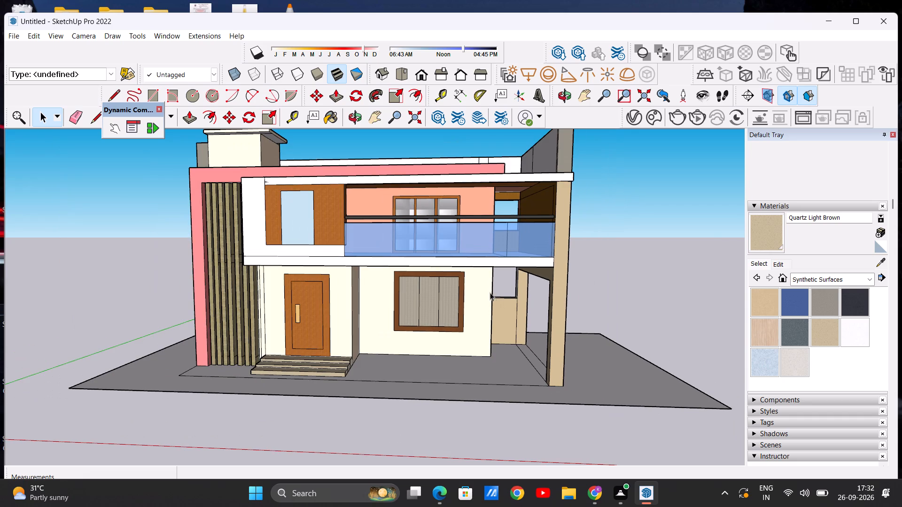
scroll(424, 217, up, 2)
middle_drag(396, 242, 382, 348)
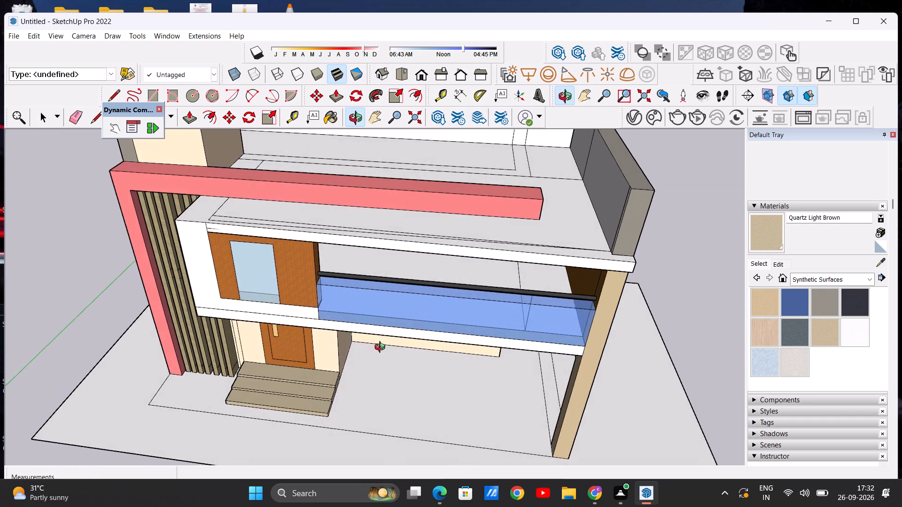
middle_drag(382, 348, 394, 238)
scroll(394, 238, down, 5)
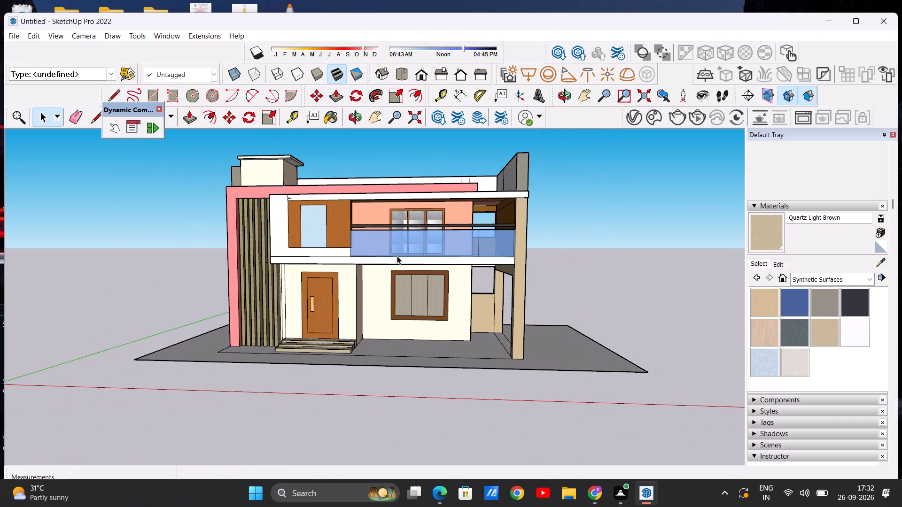
scroll(528, 203, down, 1)
middle_drag(535, 216, 446, 234)
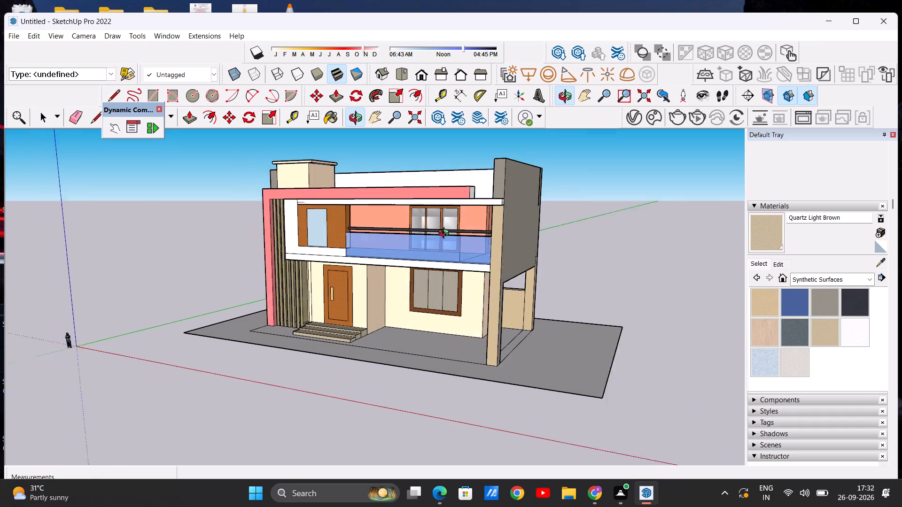
middle_drag(446, 234, 436, 231)
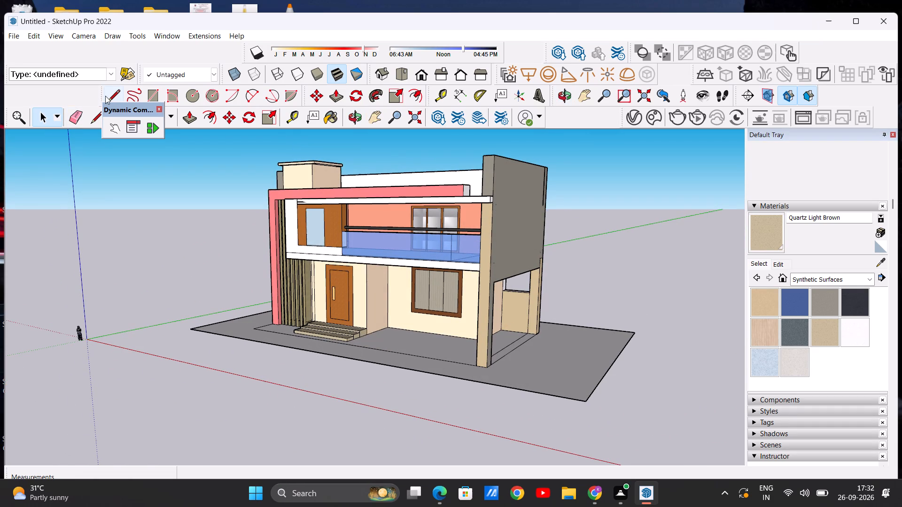
Draw a horizontal line across the front face of the carport column, level with the balcony slab's underside.
click(105, 96)
scroll(425, 323, up, 12)
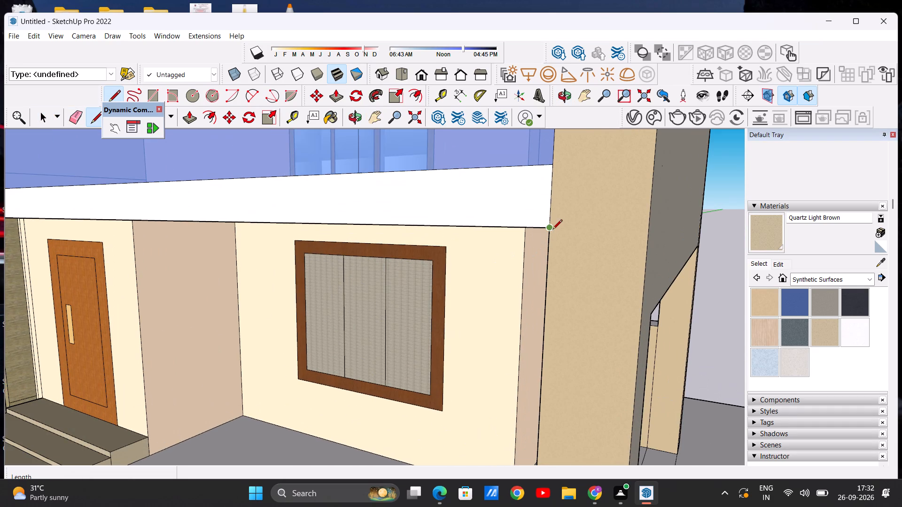
click(546, 228)
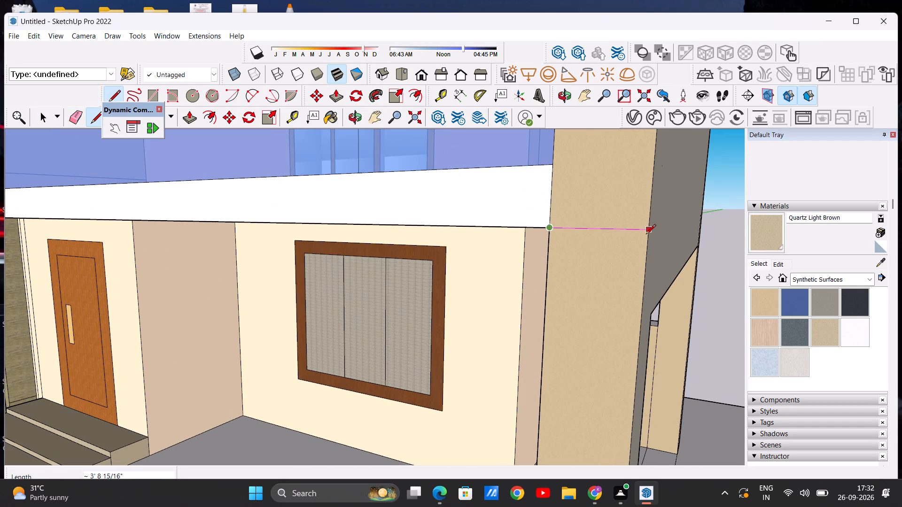
click(646, 235)
scroll(595, 294, down, 15)
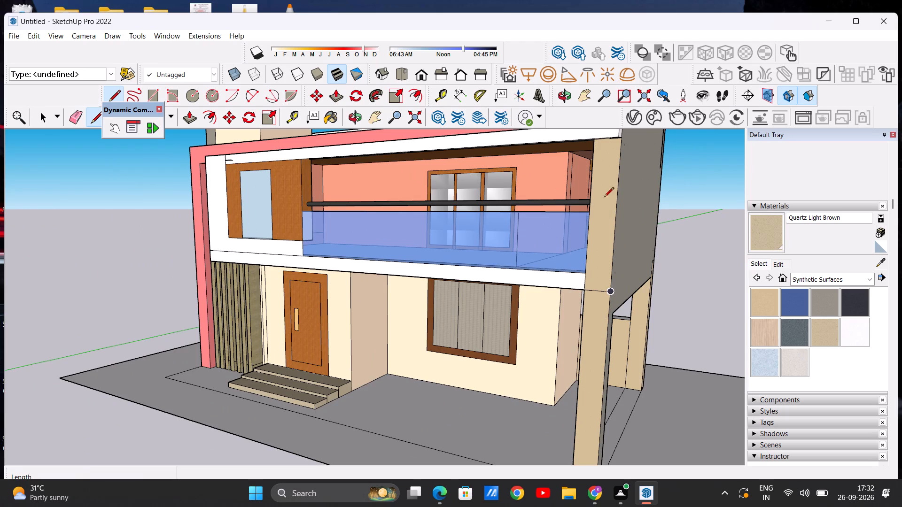
scroll(598, 232, down, 6)
scroll(607, 187, up, 7)
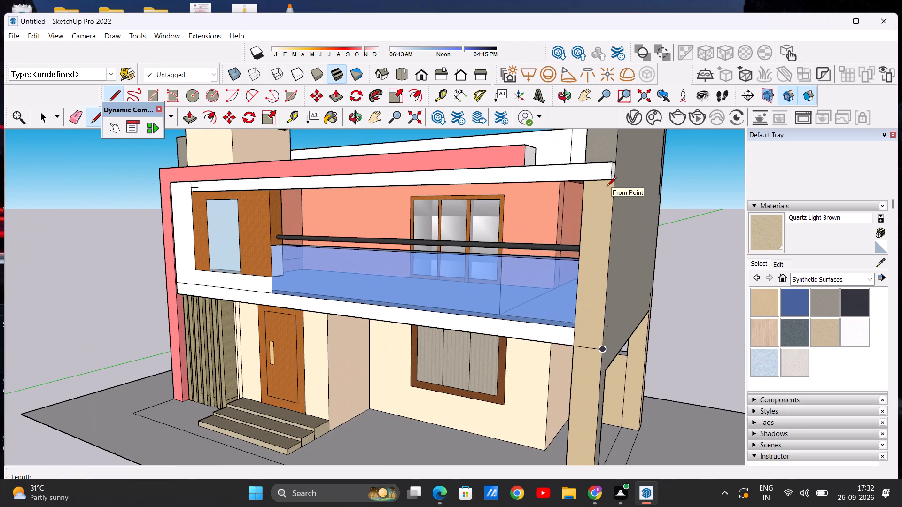
key(space)
Paint the carport column's upper front face, the balcony slab's front edge and the roof slab's front edge Quartz Light Grey.
click(861, 332)
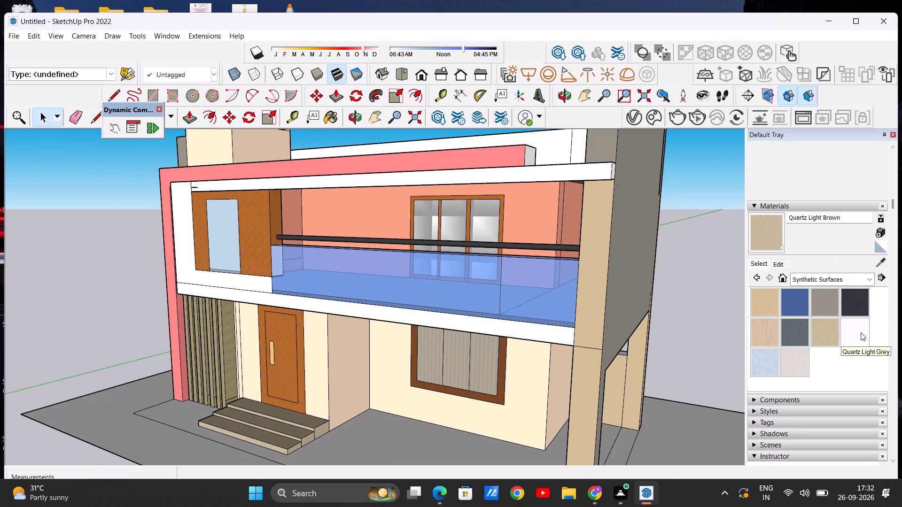
click(590, 272)
scroll(618, 266, down, 3)
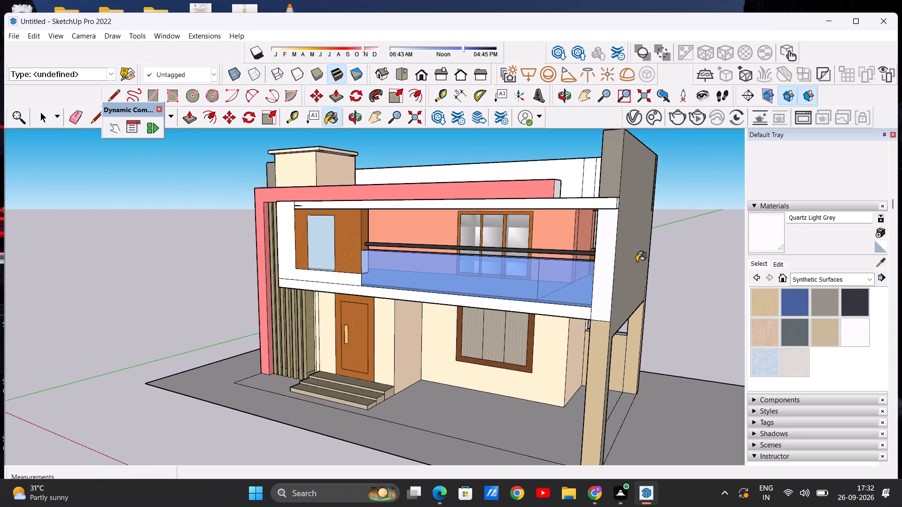
scroll(637, 261, down, 3)
scroll(594, 286, up, 18)
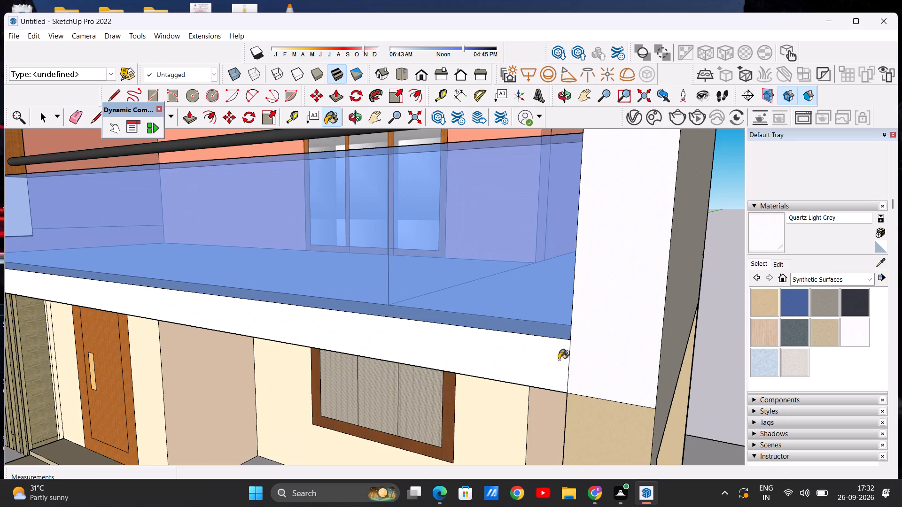
click(554, 360)
scroll(640, 343, down, 18)
scroll(622, 233, up, 7)
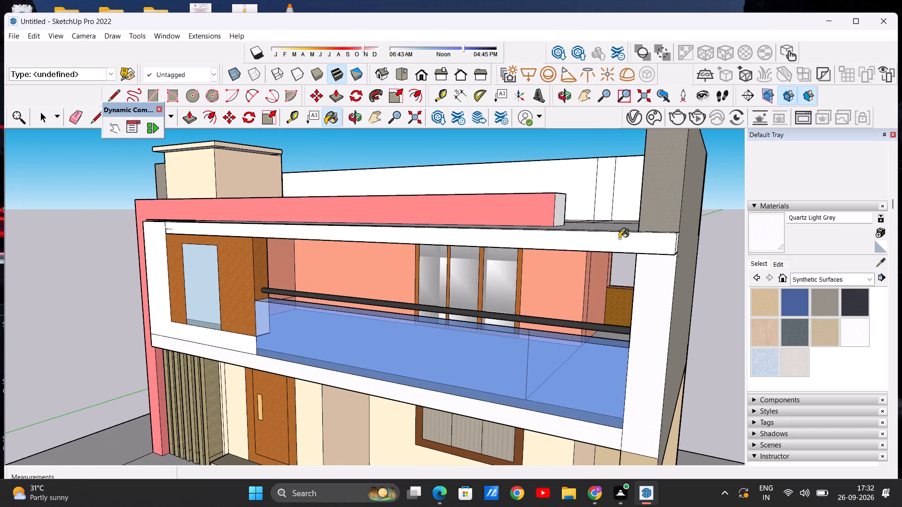
click(619, 238)
Paint the white frame around the wood-panelled upper window and the roof slab's top faces above it Quartz Light Grey.
scroll(651, 242, down, 15)
scroll(435, 242, up, 12)
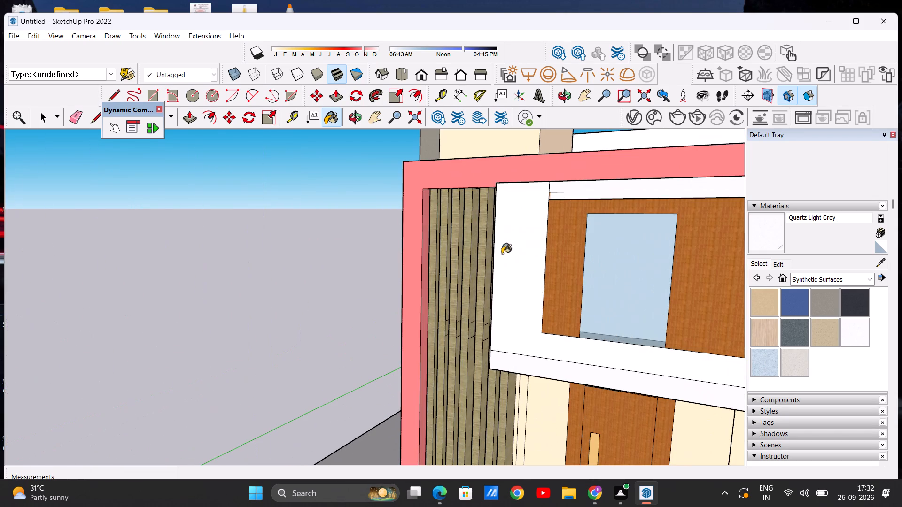
click(515, 256)
click(540, 367)
click(560, 353)
scroll(506, 324, down, 9)
scroll(525, 274, up, 6)
click(544, 266)
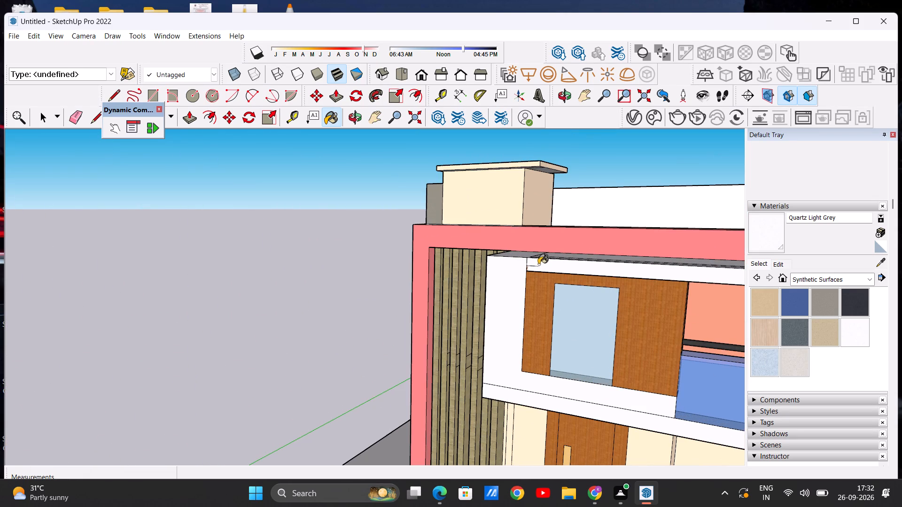
middle_drag(538, 264, 536, 353)
click(525, 292)
click(595, 298)
click(595, 323)
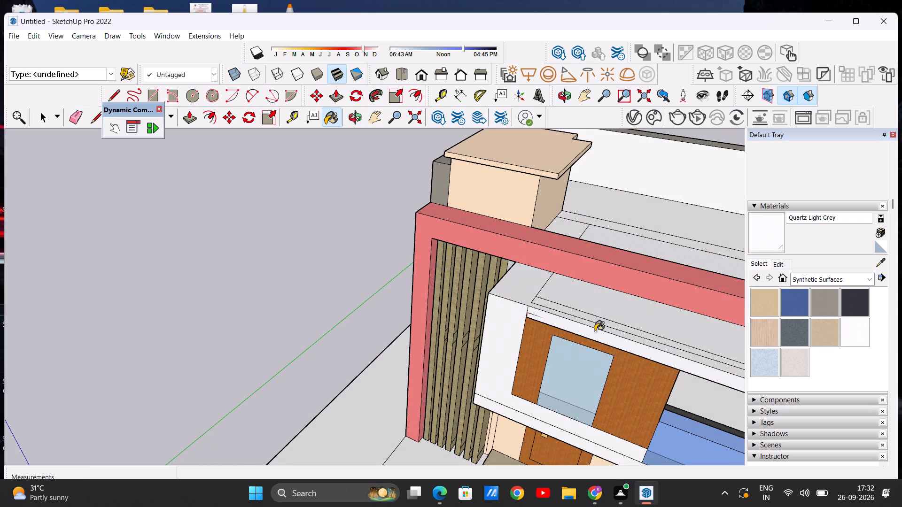
key(space)
Examine the recoloured front facade, including the balcony, entrance door and steps, from several angles.
scroll(545, 186, down, 16)
scroll(544, 179, up, 1)
scroll(544, 185, down, 4)
middle_drag(539, 295, 626, 201)
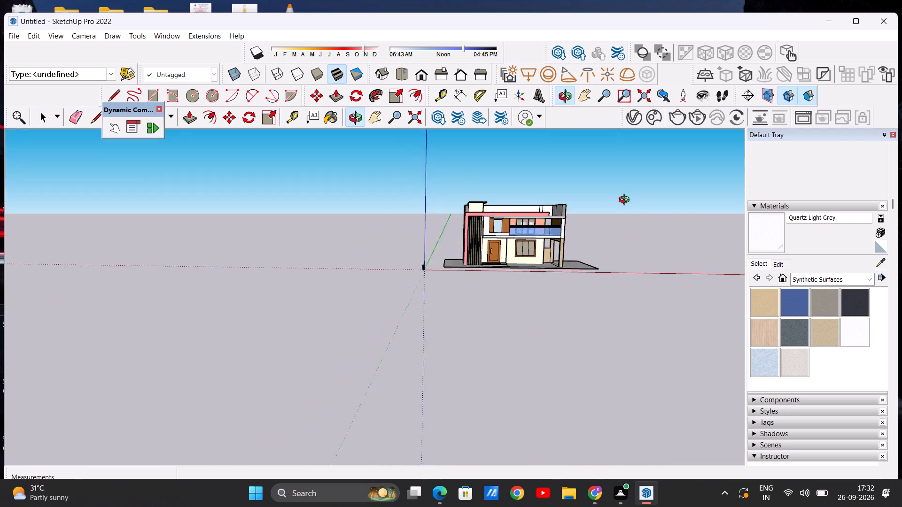
middle_drag(626, 201, 616, 185)
scroll(544, 207, up, 15)
scroll(529, 265, up, 5)
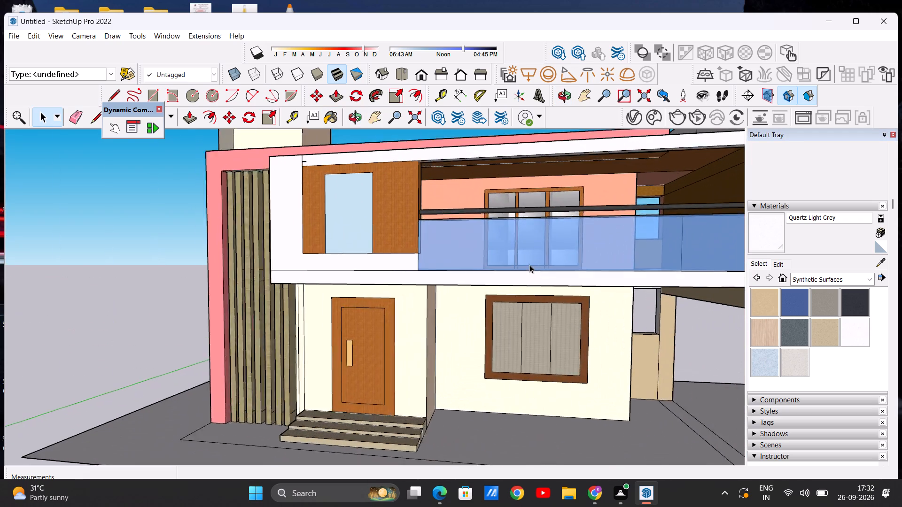
scroll(529, 265, up, 3)
scroll(529, 265, down, 18)
scroll(509, 261, up, 4)
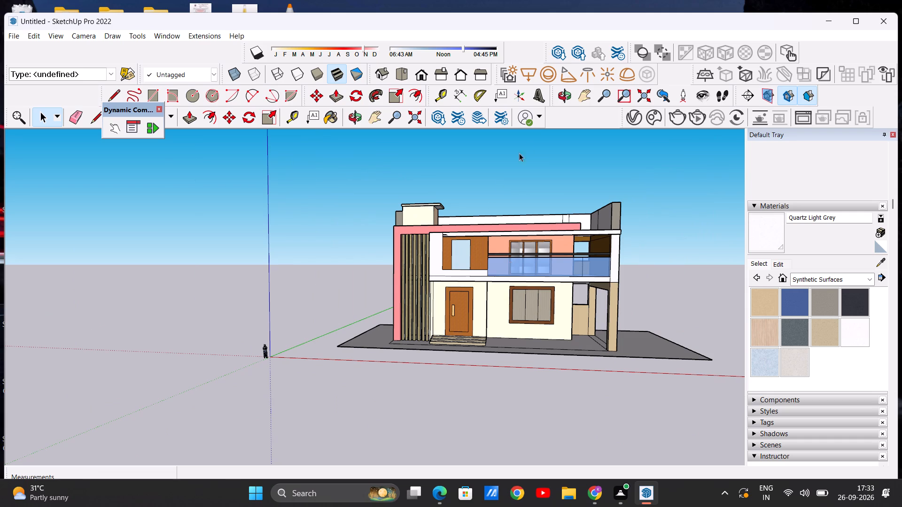
scroll(622, 267, up, 6)
scroll(541, 238, up, 12)
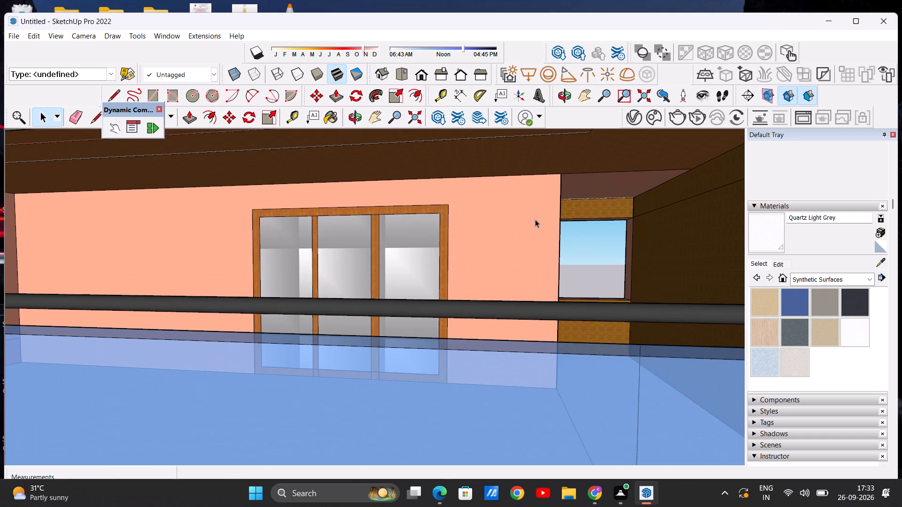
scroll(535, 219, down, 9)
middle_drag(391, 233, 437, 284)
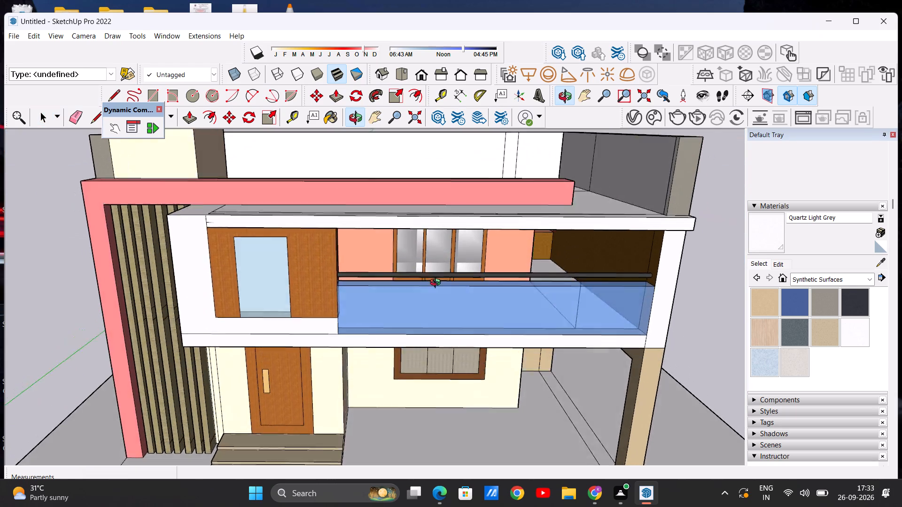
middle_drag(437, 284, 440, 258)
scroll(440, 256, down, 11)
scroll(396, 298, up, 9)
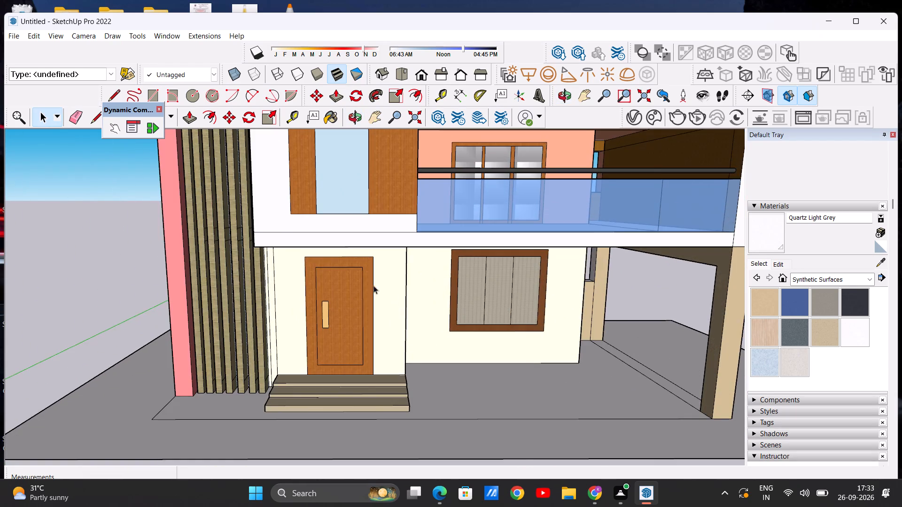
middle_drag(344, 302, 273, 331)
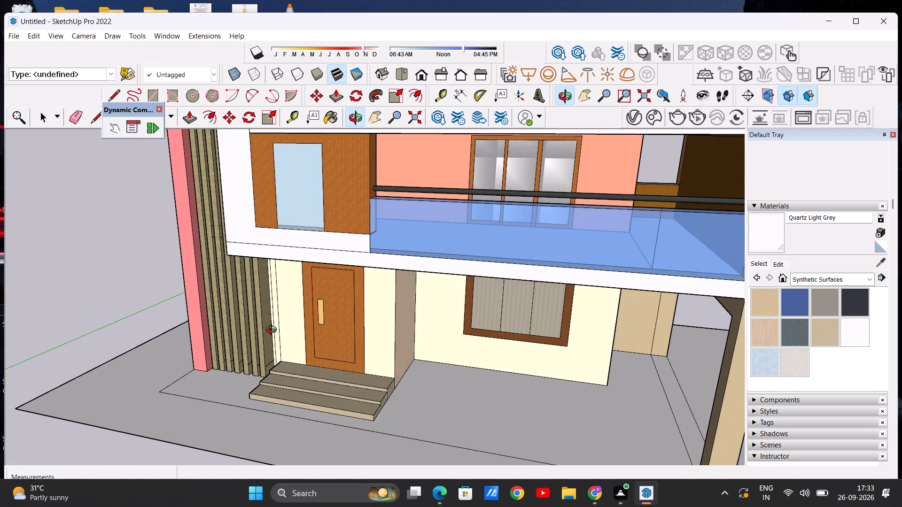
middle_drag(273, 331, 351, 354)
scroll(351, 327, down, 9)
scroll(354, 352, up, 1)
middle_drag(354, 352, 359, 321)
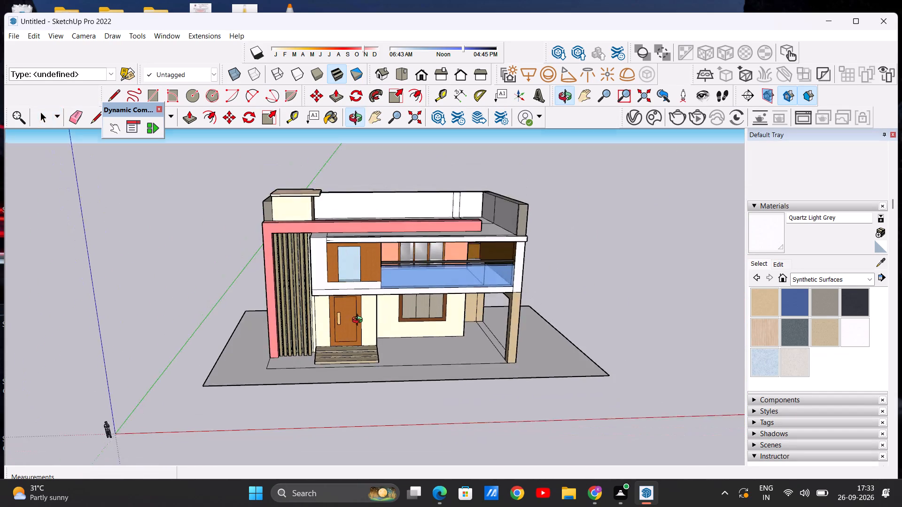
Examine the whole front facade, roof slab and pink frame from above and from eye level.
middle_drag(359, 321, 358, 299)
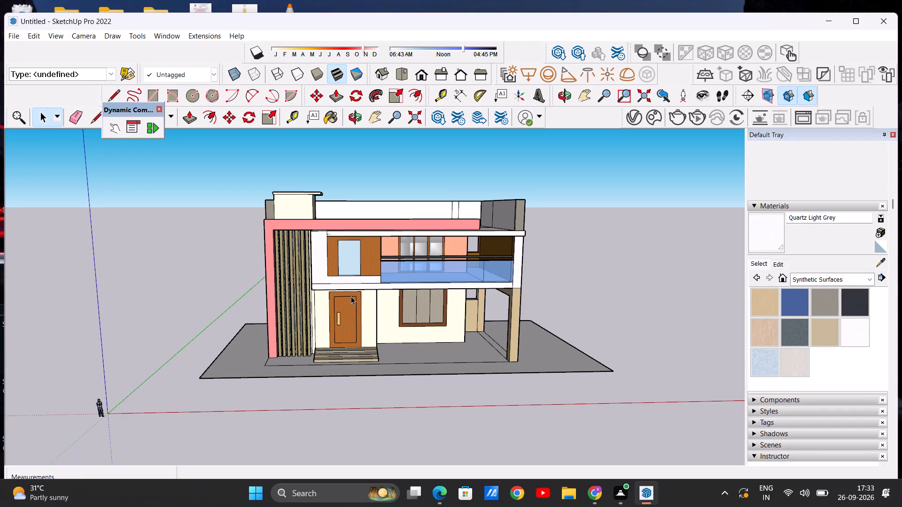
scroll(382, 277, down, 3)
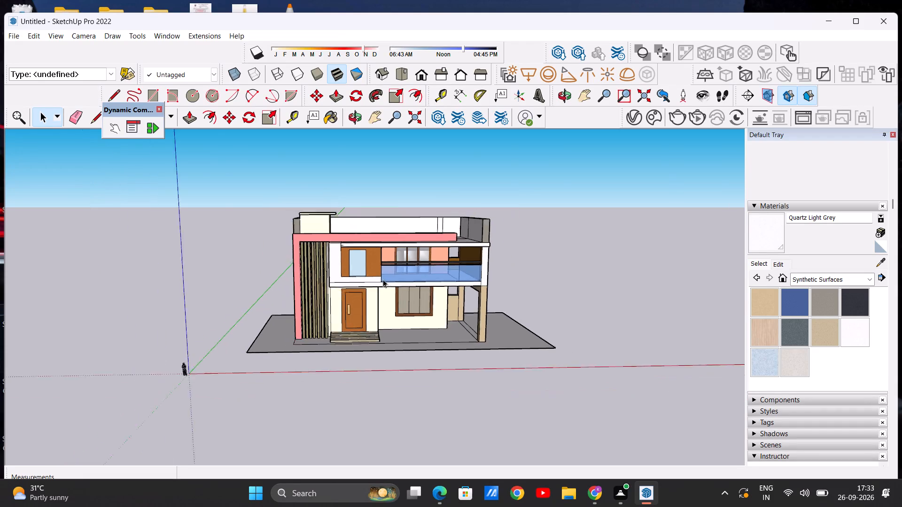
scroll(383, 279, down, 2)
scroll(465, 275, up, 14)
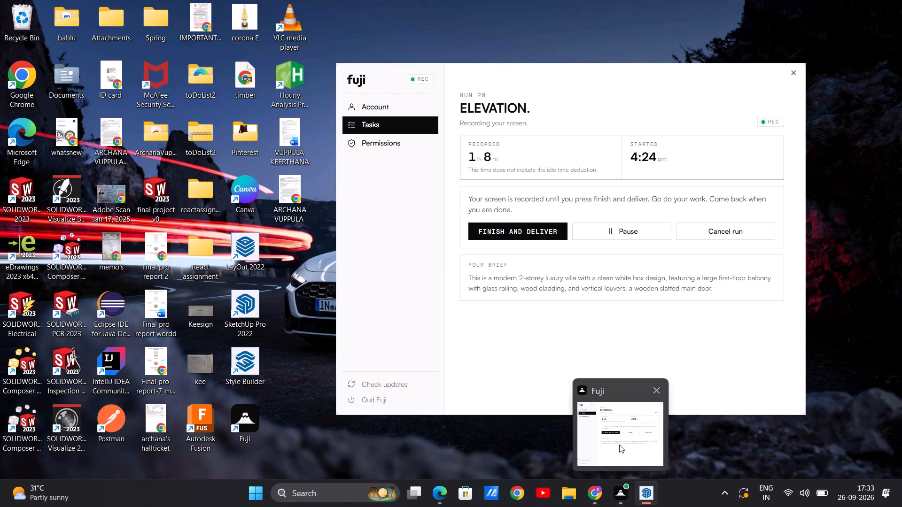
click(639, 443)
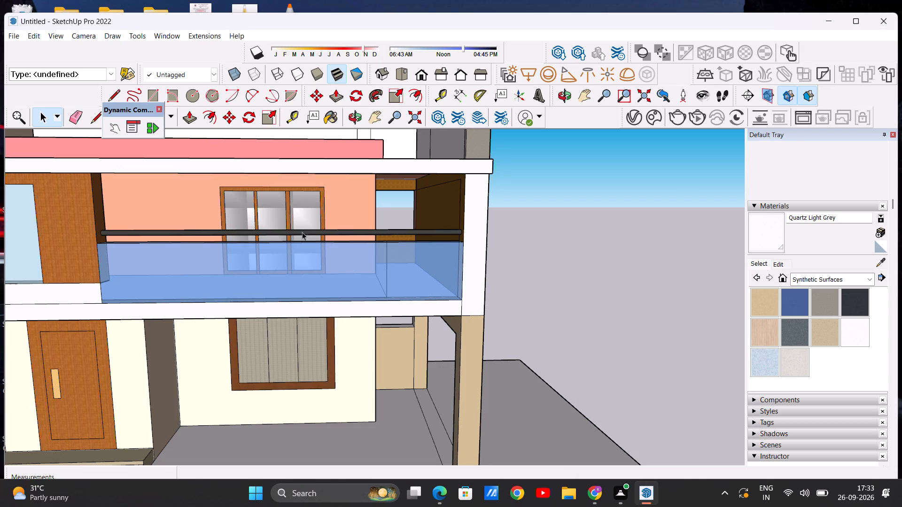
scroll(239, 37, down, 1)
scroll(295, 128, down, 6)
scroll(318, 189, down, 8)
scroll(208, 158, up, 6)
middle_drag(224, 179, 218, 289)
scroll(210, 150, down, 2)
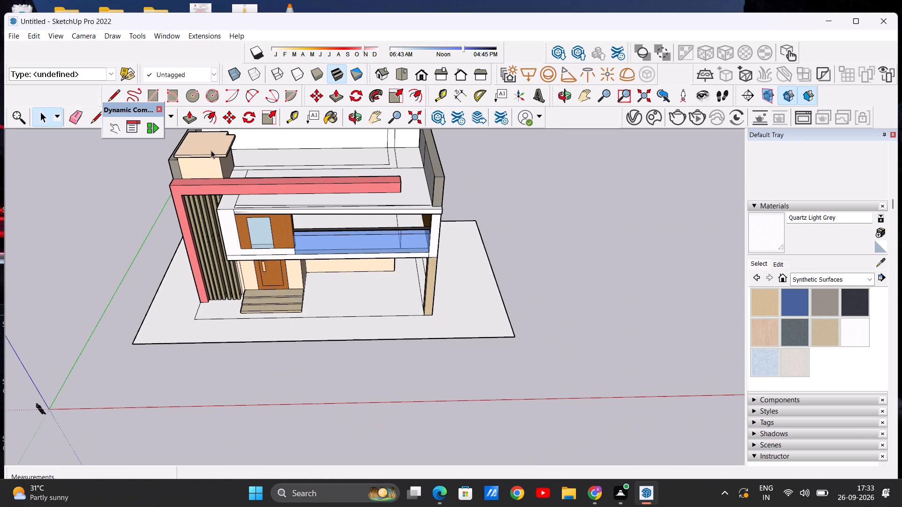
scroll(205, 178, down, 11)
scroll(186, 178, up, 9)
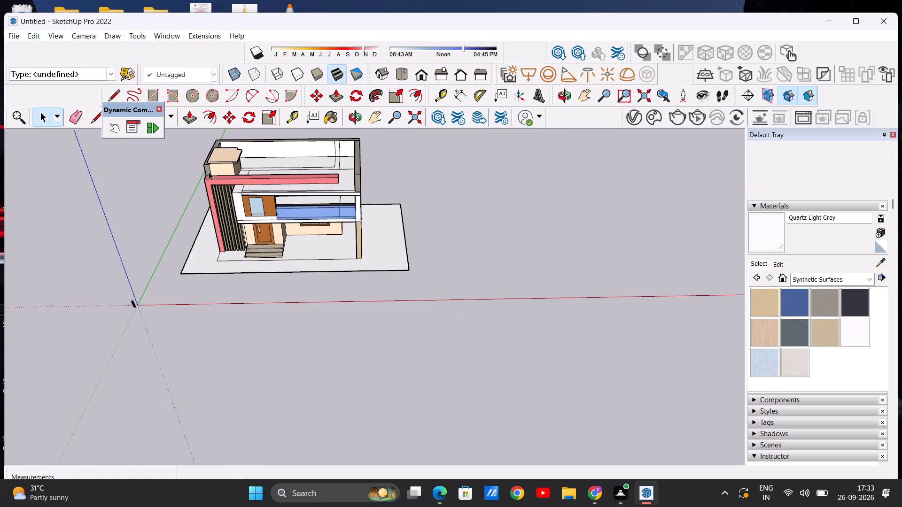
scroll(209, 172, up, 3)
middle_drag(185, 184, 195, 143)
scroll(239, 187, up, 1)
scroll(272, 198, down, 4)
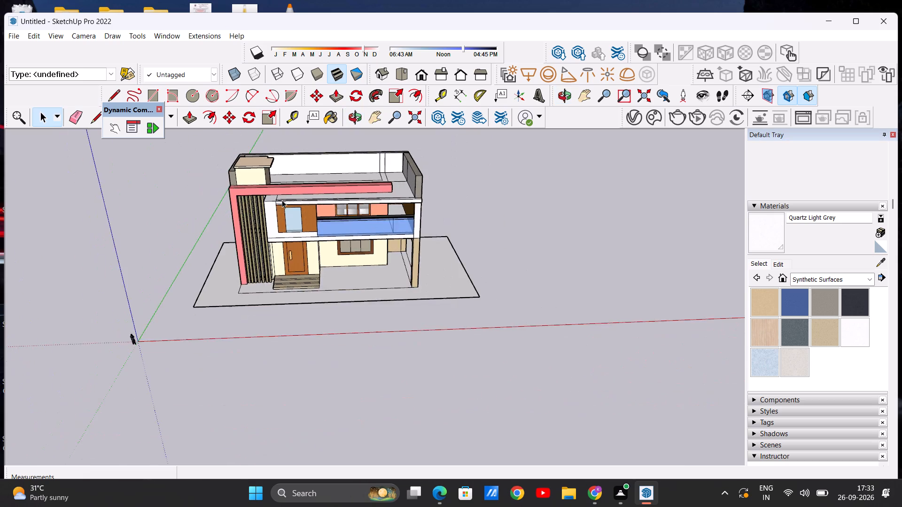
scroll(282, 200, down, 2)
middle_drag(288, 253, 266, 178)
scroll(298, 186, up, 14)
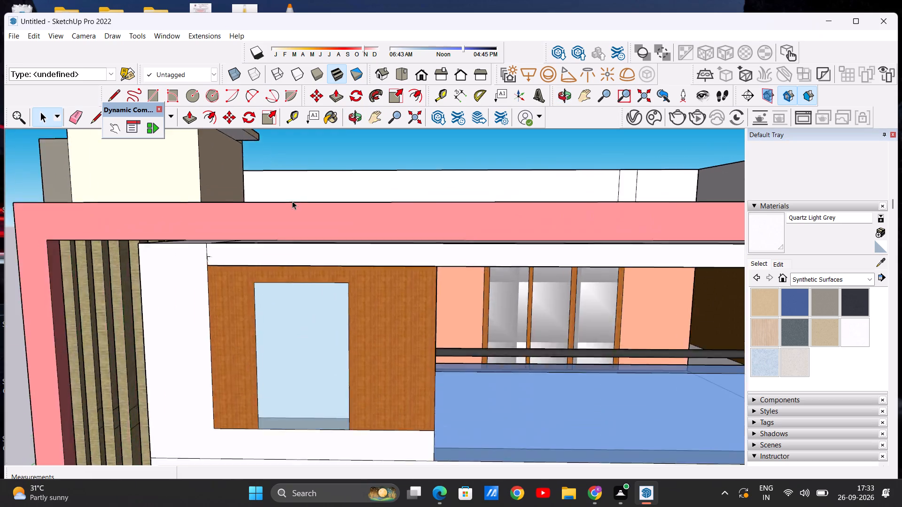
scroll(292, 201, up, 4)
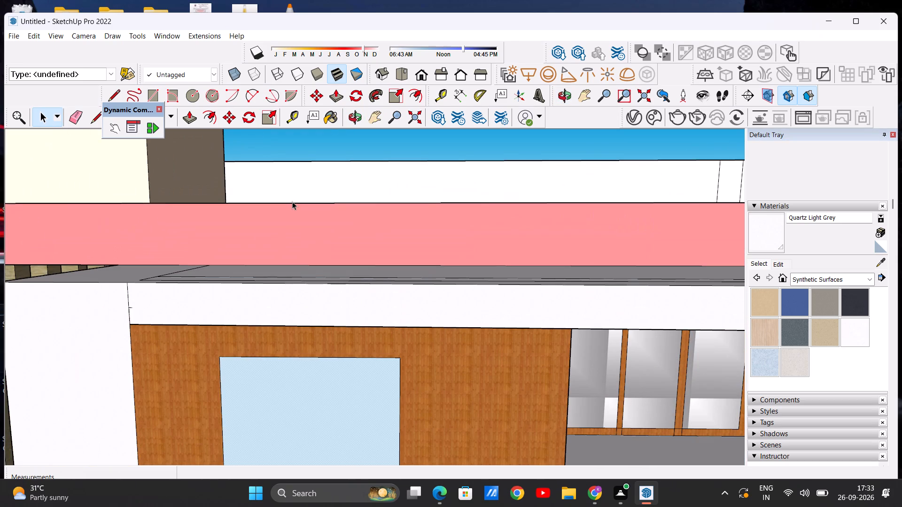
scroll(292, 201, down, 15)
middle_drag(281, 253, 280, 226)
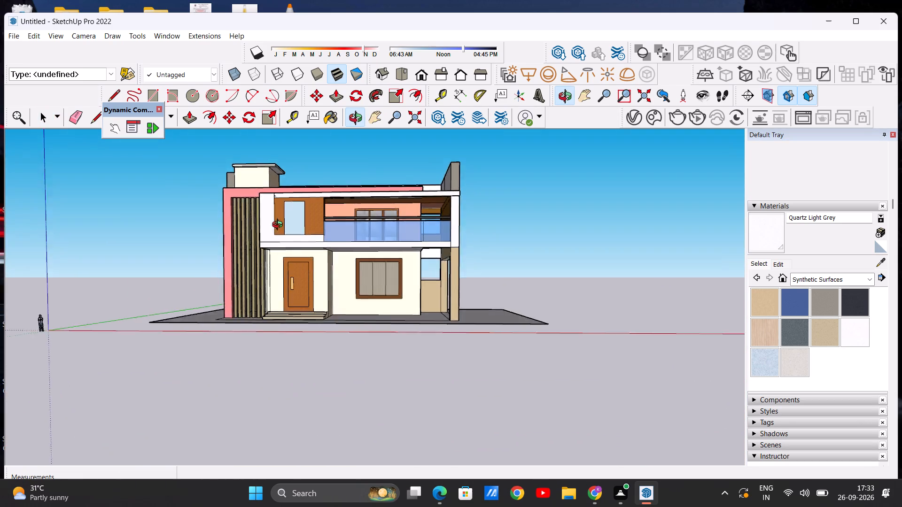
middle_drag(280, 226, 307, 210)
scroll(316, 208, up, 15)
scroll(298, 223, down, 13)
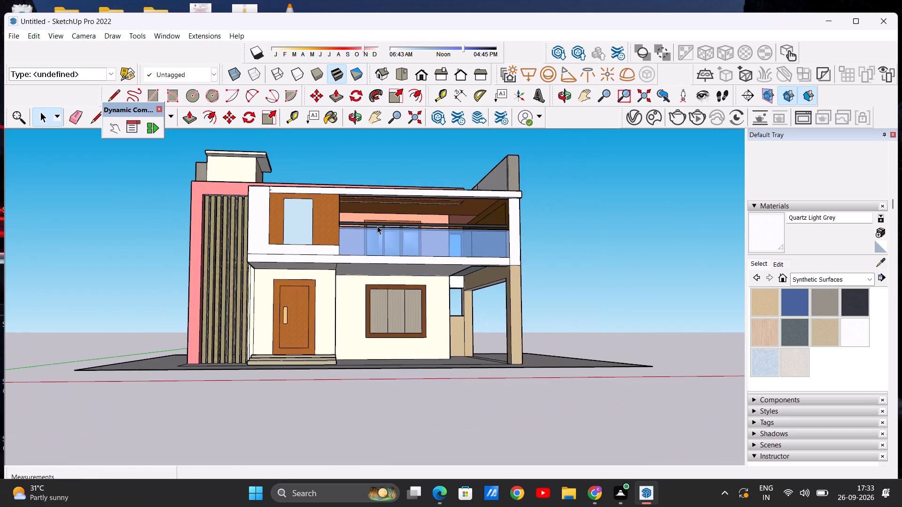
Examine the balcony's handrail, glass panel and wood-panelled window up close and from the front.
middle_drag(377, 226, 173, 278)
scroll(288, 235, up, 14)
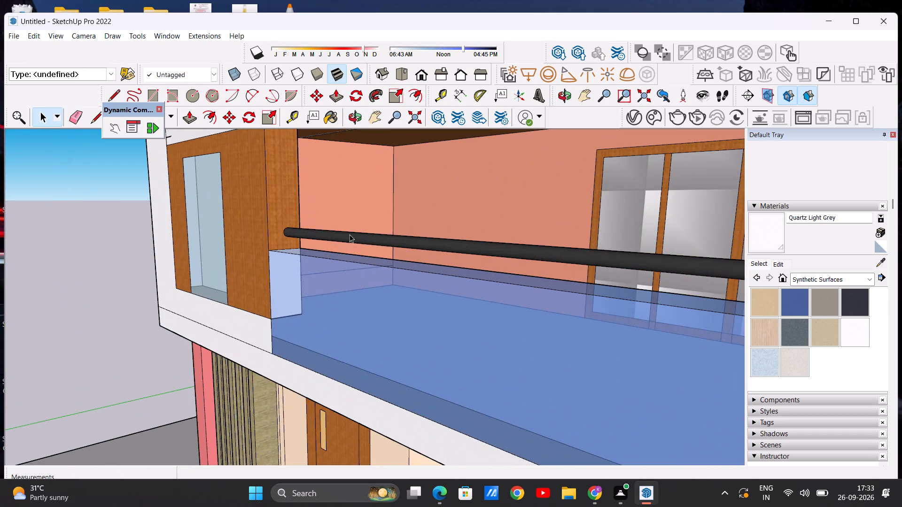
scroll(334, 234, down, 4)
middle_drag(327, 251, 434, 281)
scroll(434, 281, up, 1)
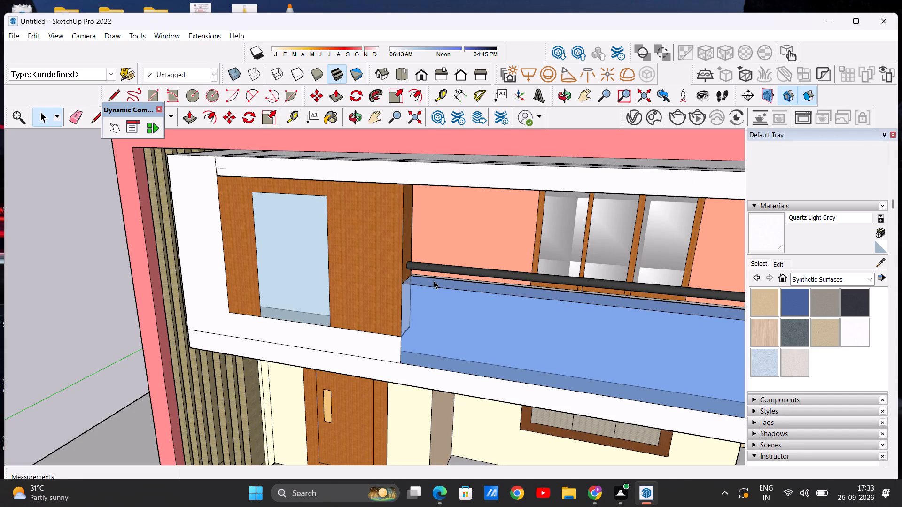
scroll(387, 242, down, 12)
scroll(393, 256, down, 20)
scroll(393, 256, down, 11)
middle_drag(415, 329, 468, 263)
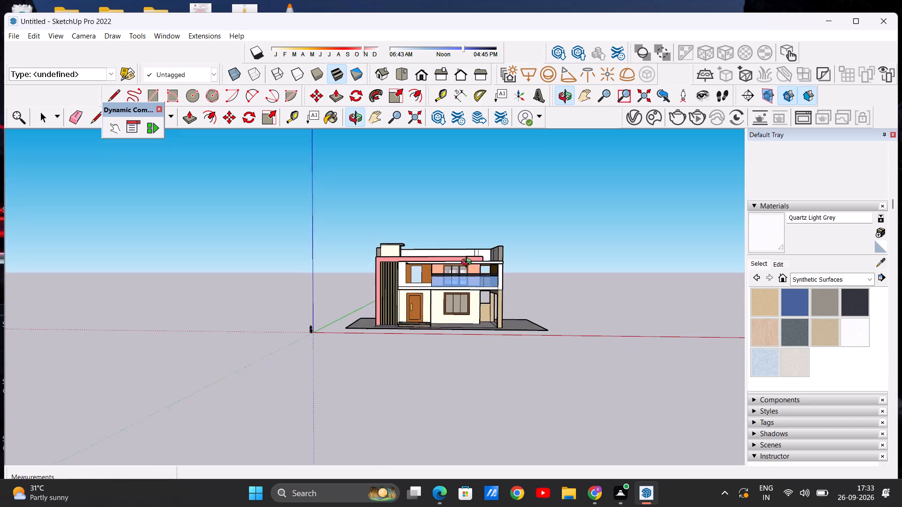
middle_drag(468, 263, 467, 262)
scroll(469, 262, up, 8)
scroll(444, 338, up, 9)
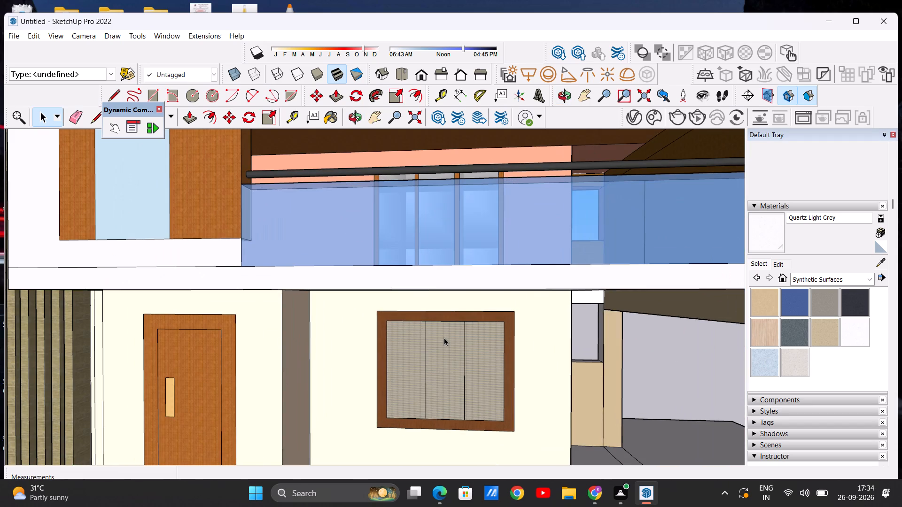
scroll(457, 337, down, 13)
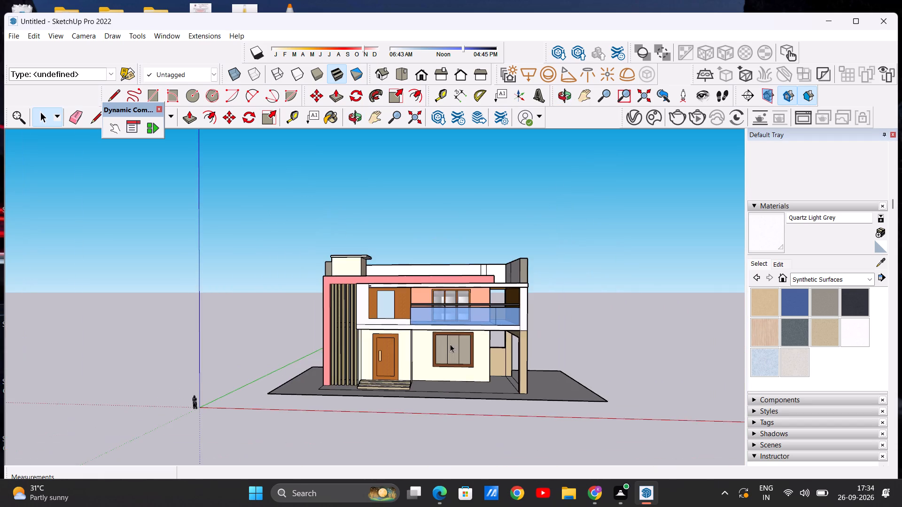
Examine how the light grey balcony frame, roof slab and carport column meet, from the front and from above.
middle_drag(448, 343, 448, 333)
scroll(391, 295, up, 8)
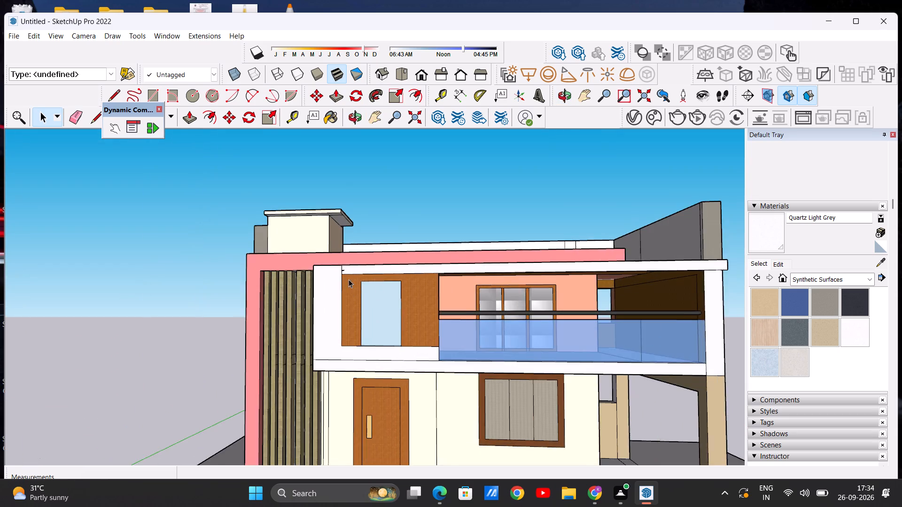
scroll(349, 279, up, 14)
scroll(325, 299, down, 14)
scroll(324, 312, up, 5)
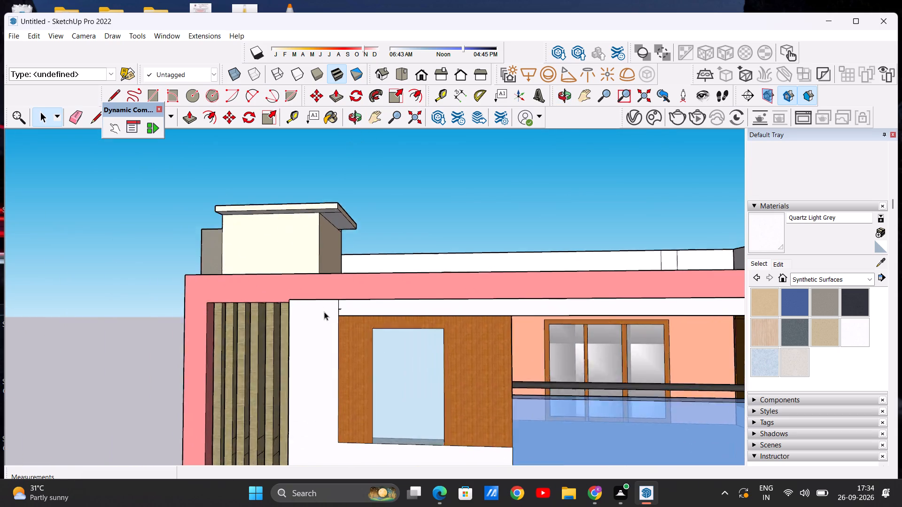
scroll(324, 312, up, 1)
middle_drag(325, 310, 343, 398)
scroll(340, 313, down, 13)
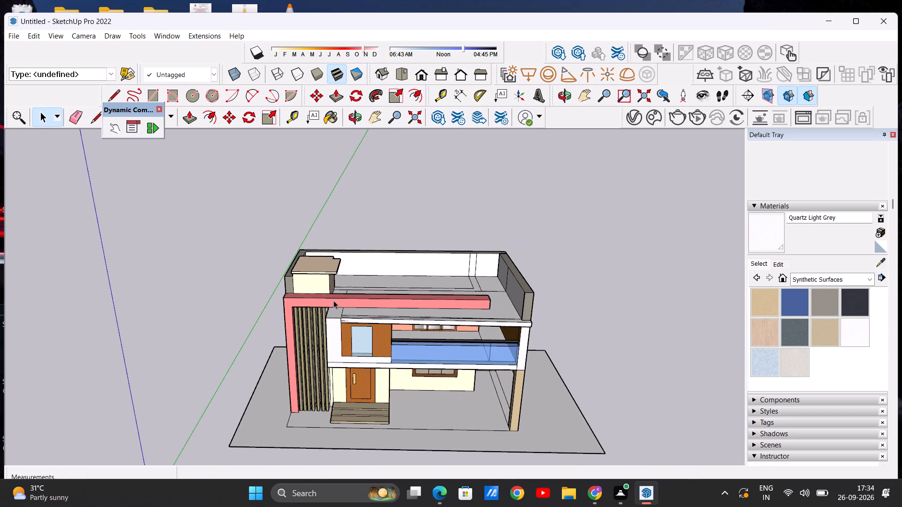
middle_drag(356, 418, 335, 330)
scroll(465, 342, up, 6)
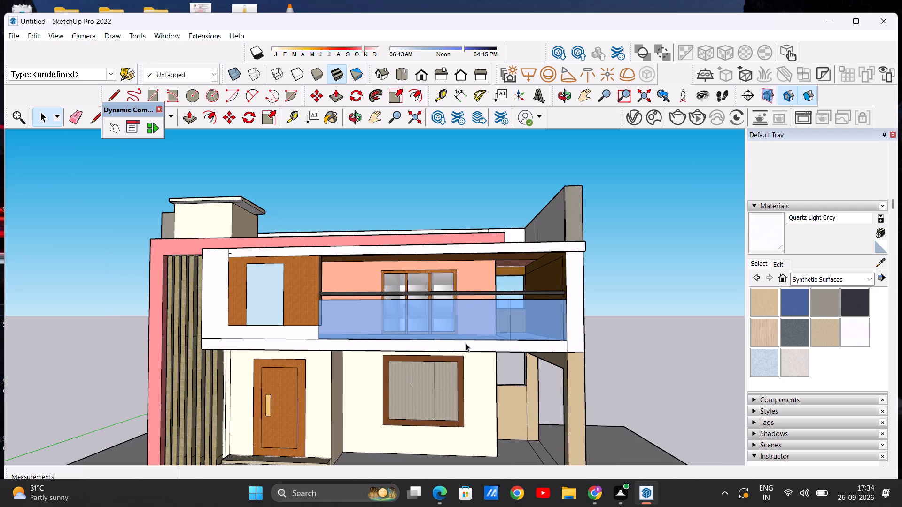
scroll(464, 334, down, 5)
scroll(558, 374, up, 2)
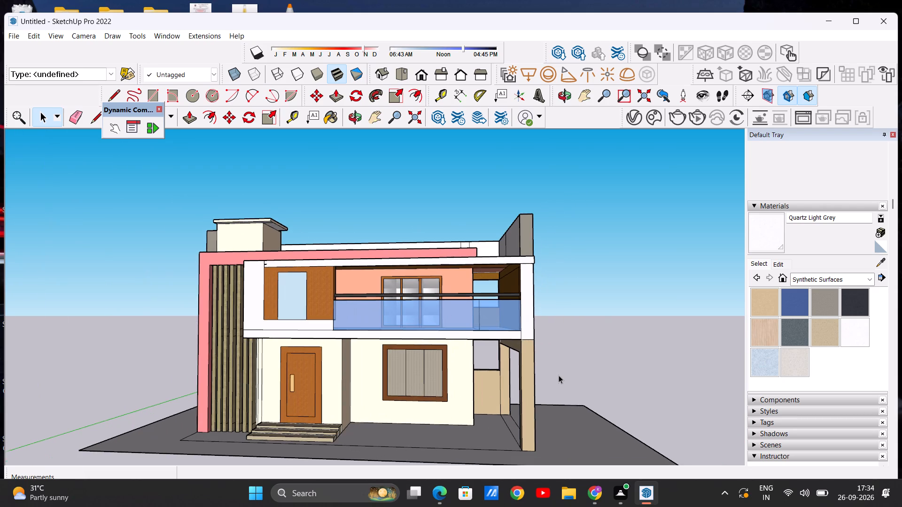
scroll(559, 375, up, 1)
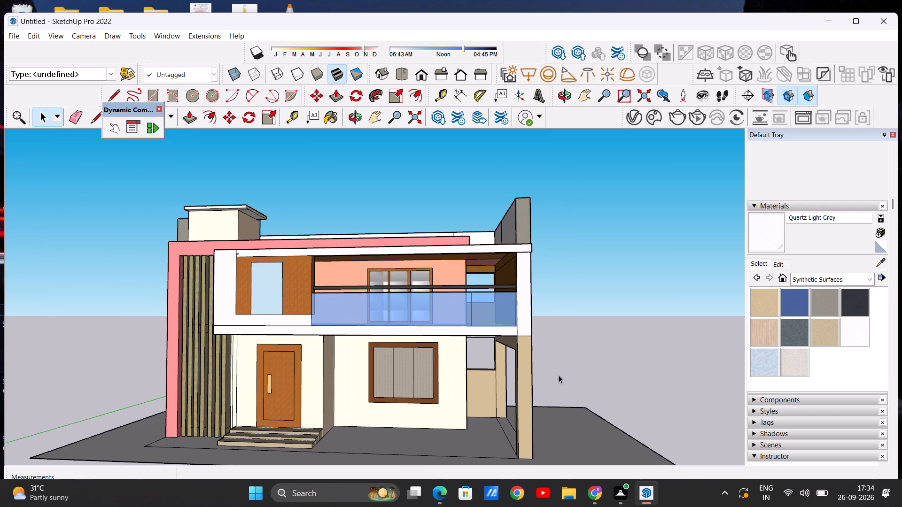
middle_drag(559, 375, 559, 397)
middle_drag(559, 392, 555, 386)
middle_drag(556, 388, 558, 392)
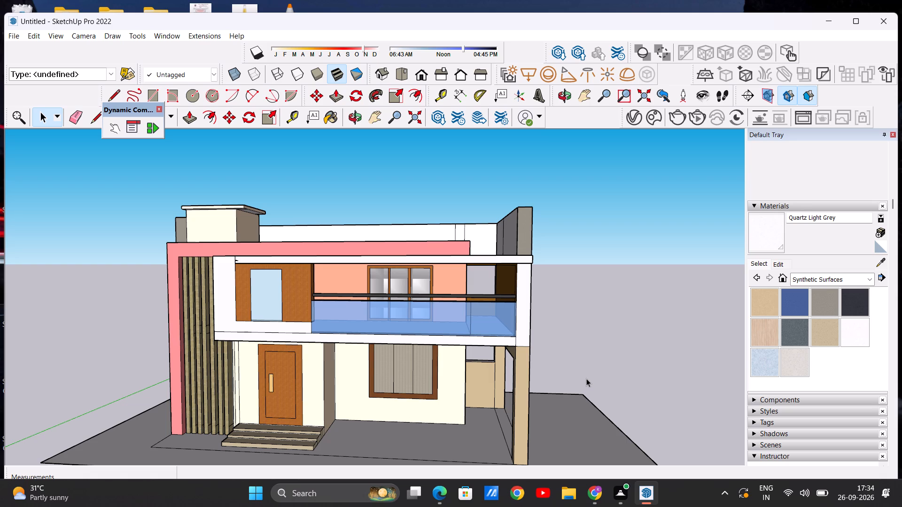
scroll(474, 290, down, 20)
scroll(474, 290, down, 5)
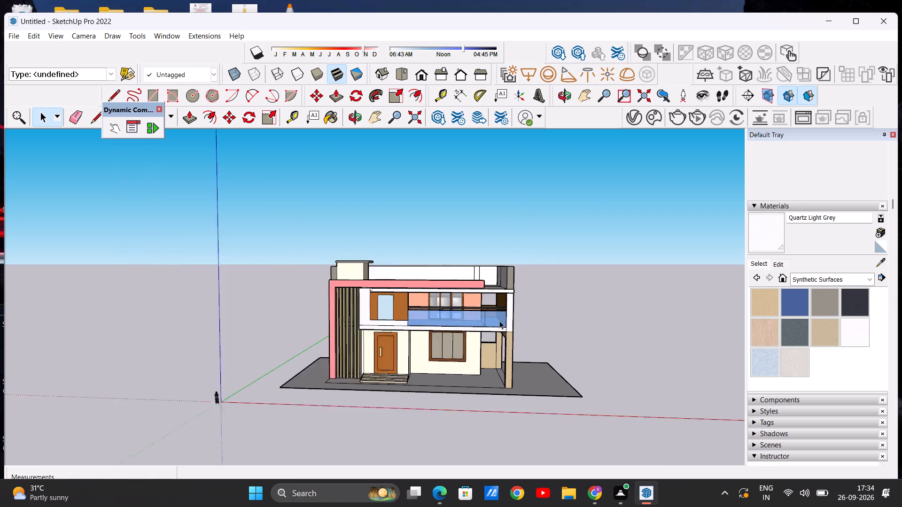
scroll(505, 309, up, 13)
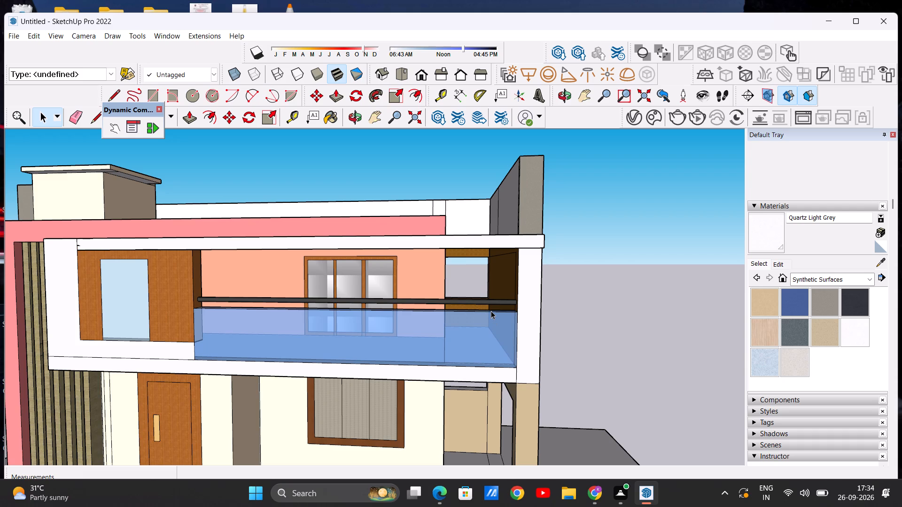
scroll(523, 276, down, 2)
middle_drag(503, 328, 505, 382)
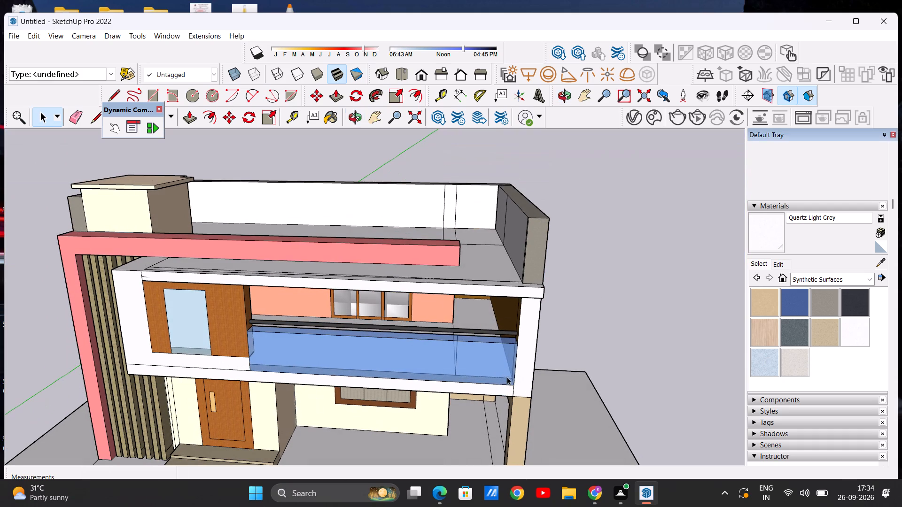
middle_drag(483, 391, 490, 420)
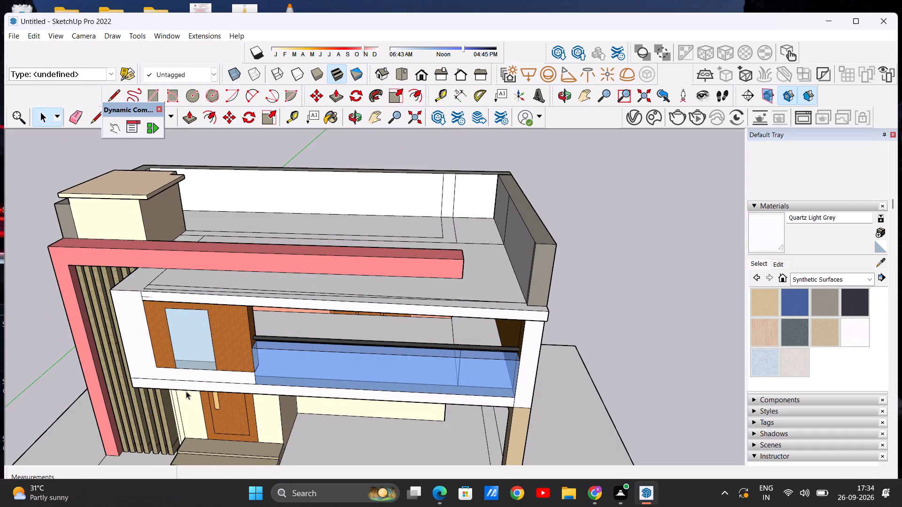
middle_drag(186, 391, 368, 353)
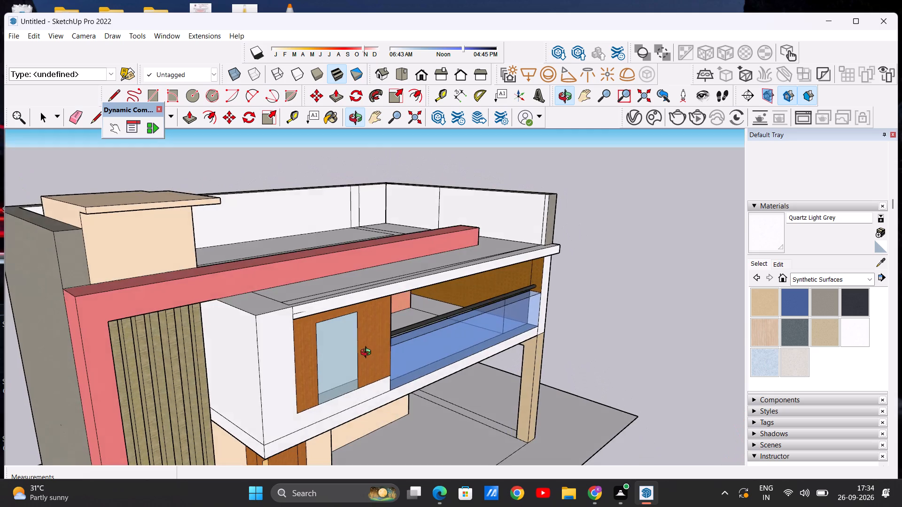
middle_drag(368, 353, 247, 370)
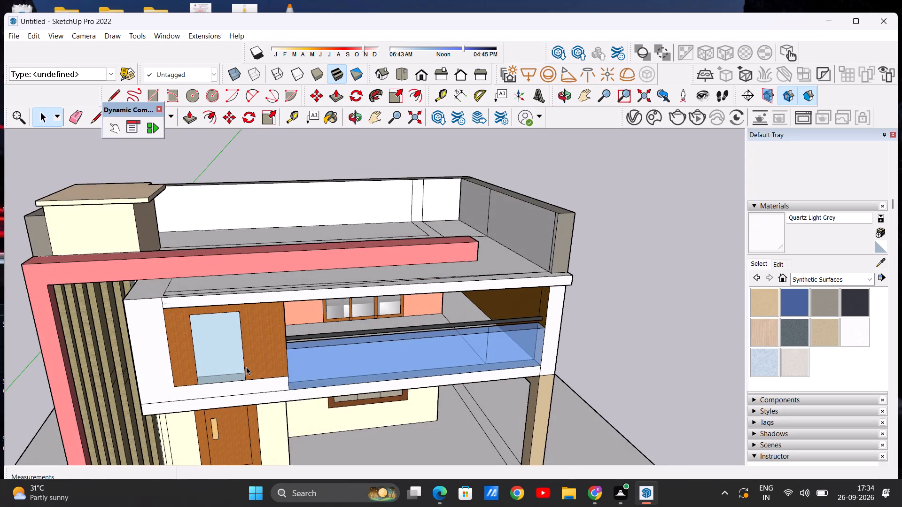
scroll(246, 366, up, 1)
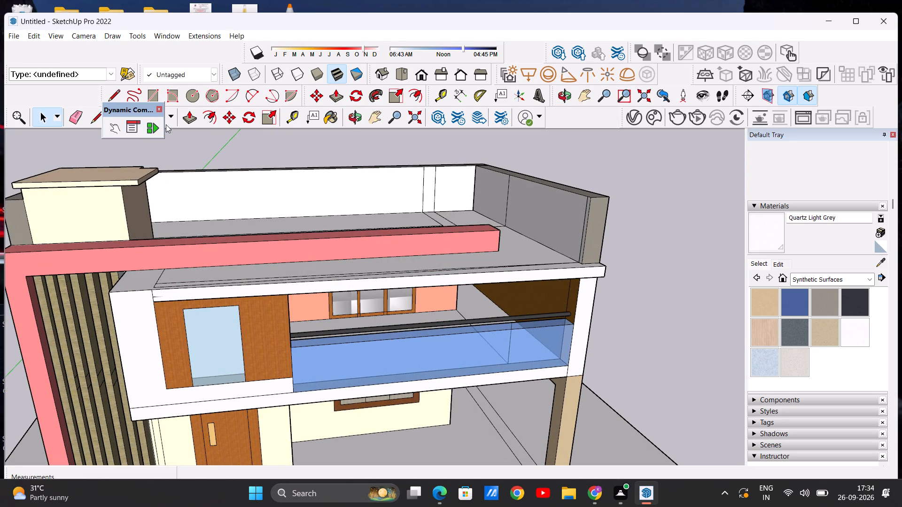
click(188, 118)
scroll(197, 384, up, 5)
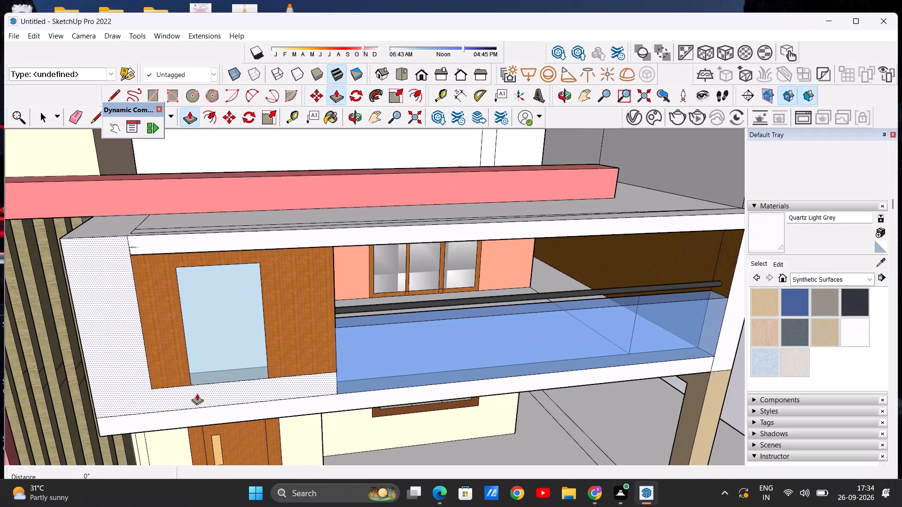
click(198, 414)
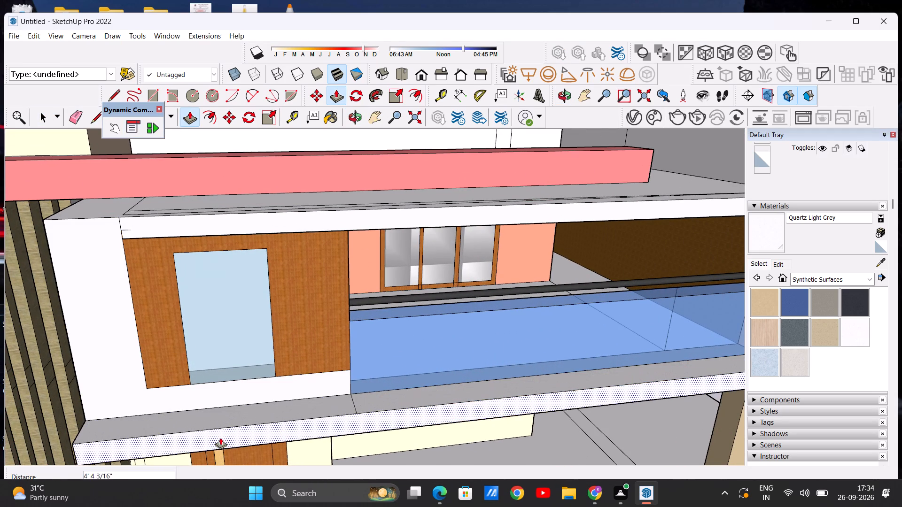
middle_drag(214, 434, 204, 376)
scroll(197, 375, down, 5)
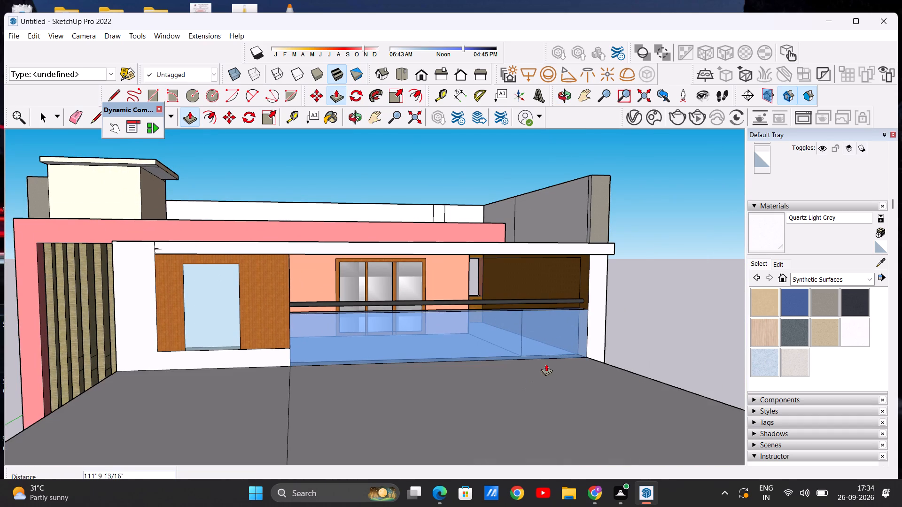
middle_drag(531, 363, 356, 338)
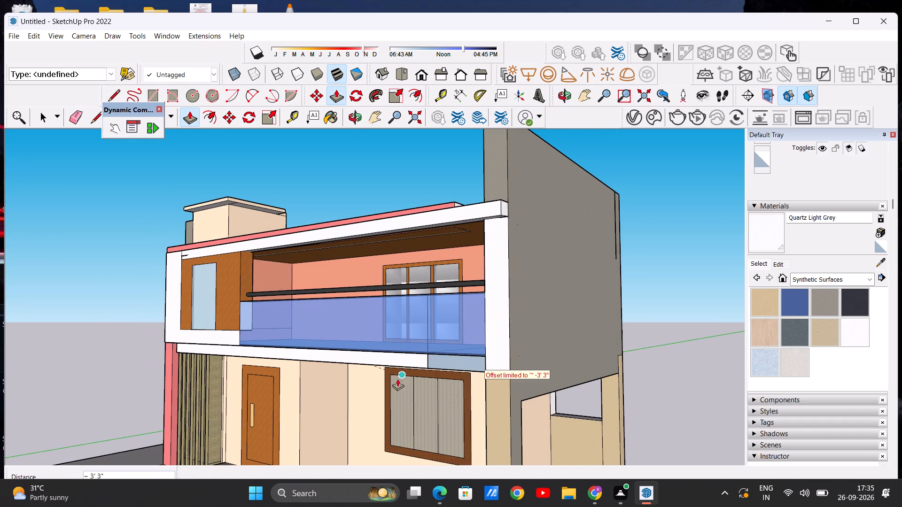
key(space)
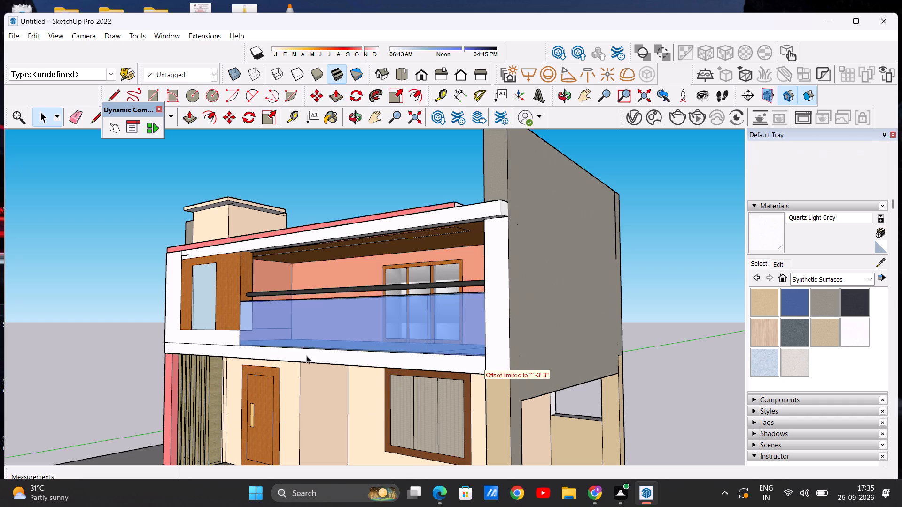
Push/Pull the front edge face of the light grey balcony floor slab outward by 1' 9 3/4".
click(190, 112)
scroll(430, 294, down, 2)
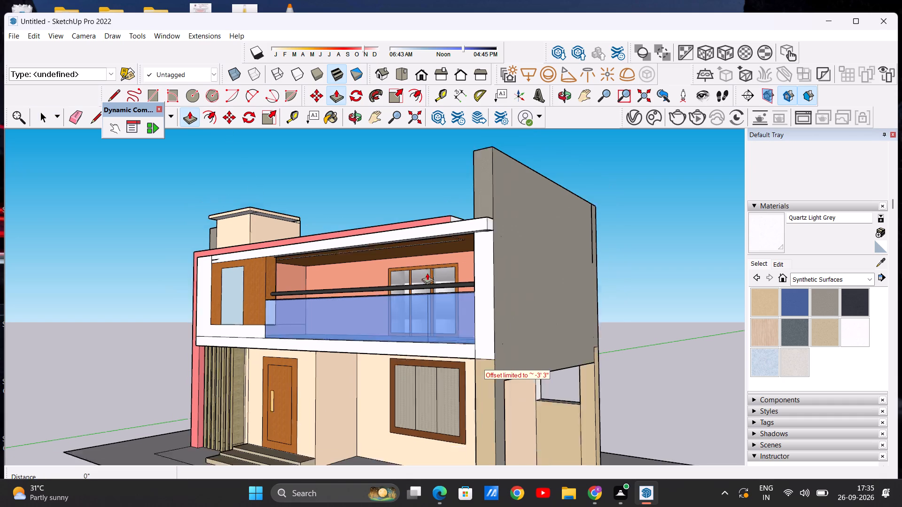
scroll(427, 273, down, 1)
middle_drag(408, 370, 328, 385)
scroll(354, 357, up, 7)
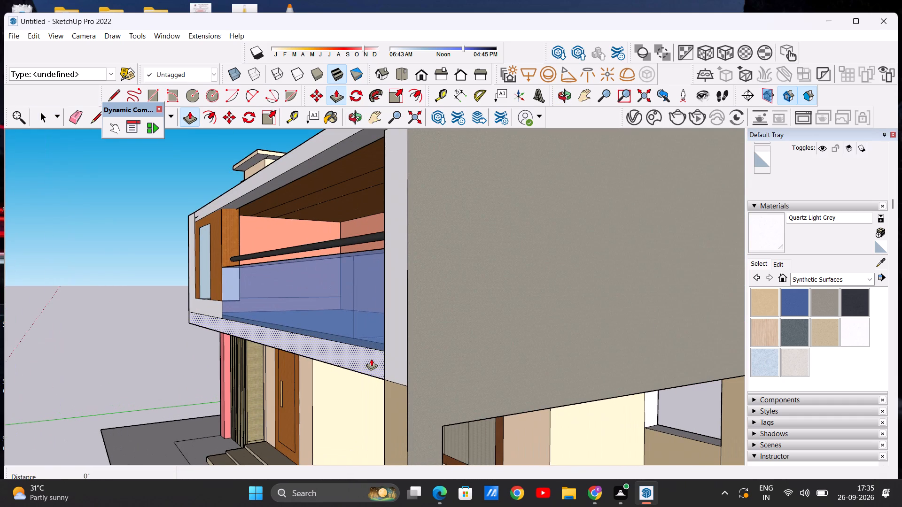
click(371, 359)
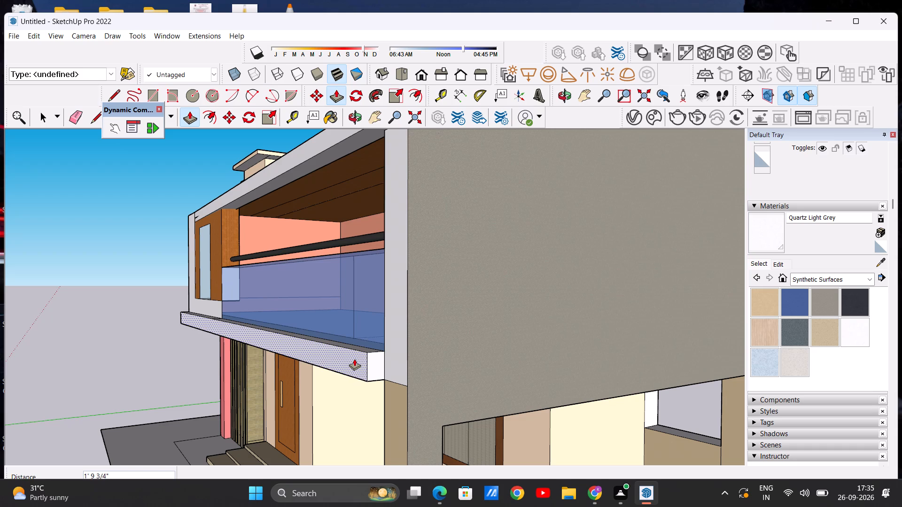
click(354, 359)
key(space)
Examine the projecting balcony floor slab against the whole front facade, from eye level and from above.
middle_drag(301, 367, 397, 367)
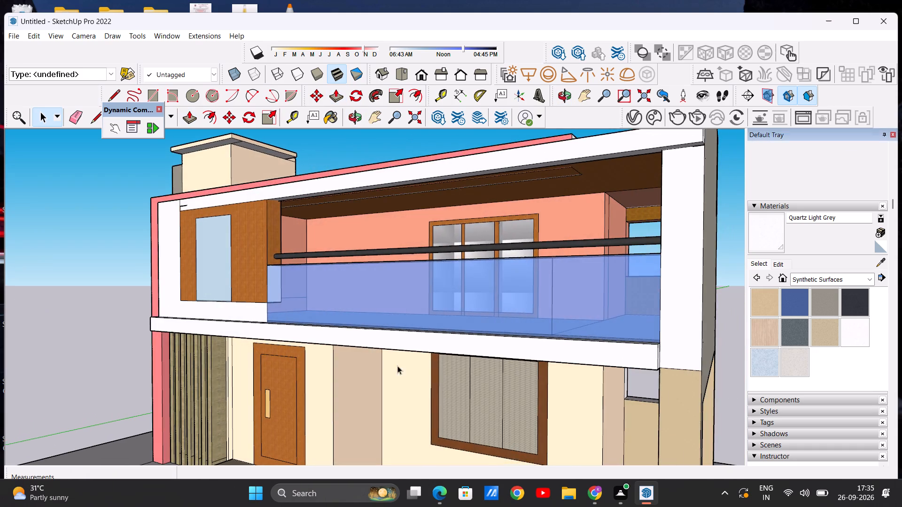
scroll(314, 333, down, 10)
middle_drag(257, 313, 347, 308)
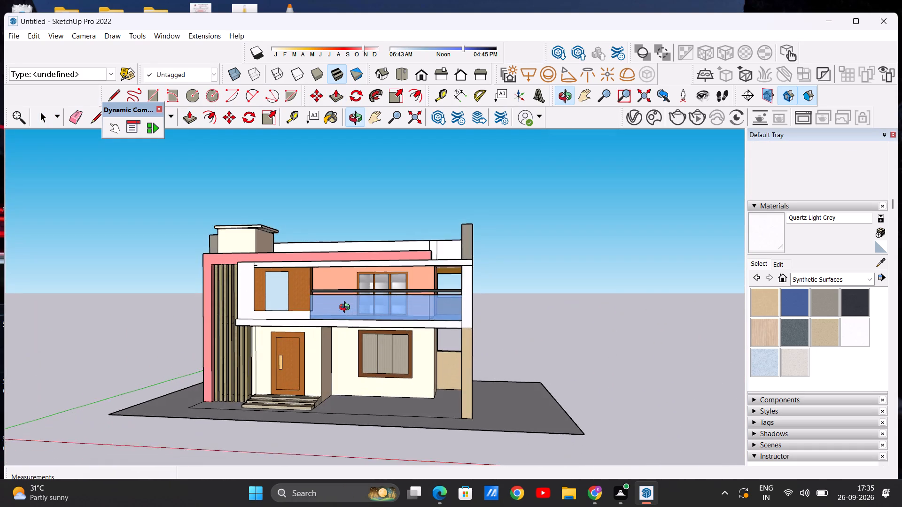
middle_drag(347, 308, 361, 312)
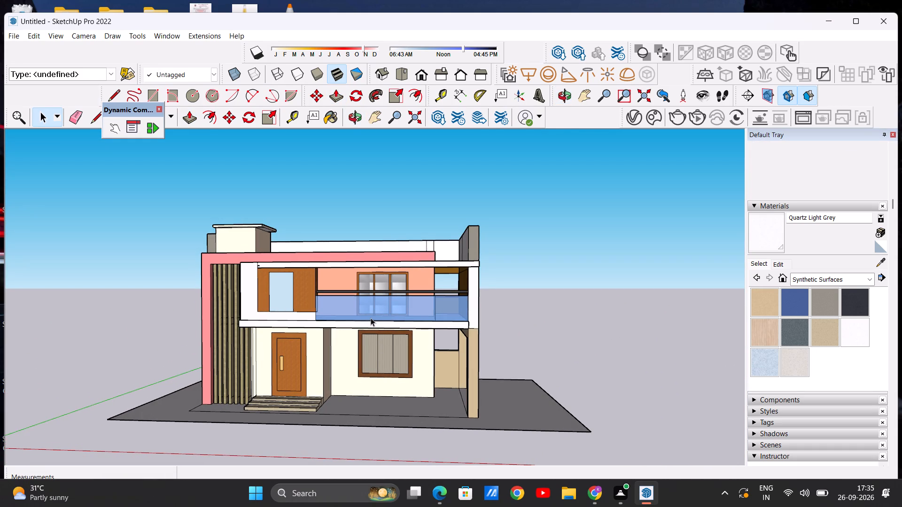
scroll(416, 318, up, 7)
scroll(415, 318, down, 5)
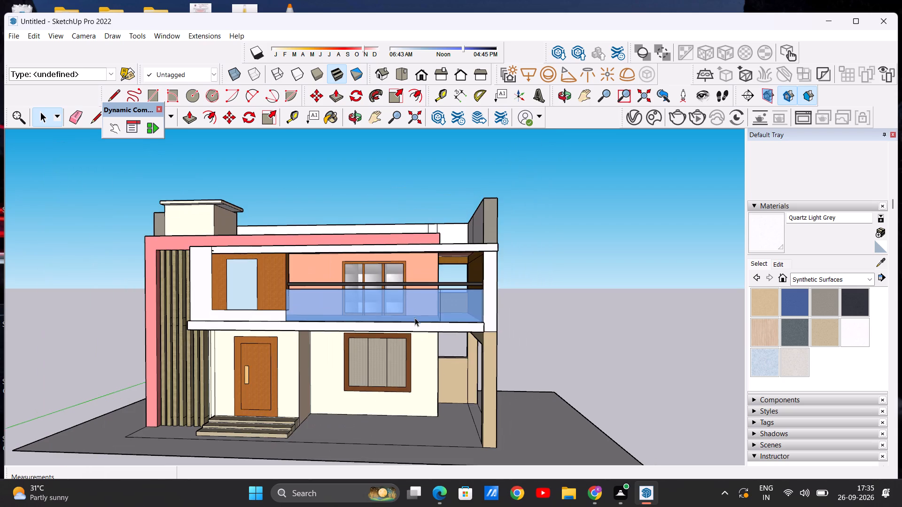
scroll(413, 324, down, 4)
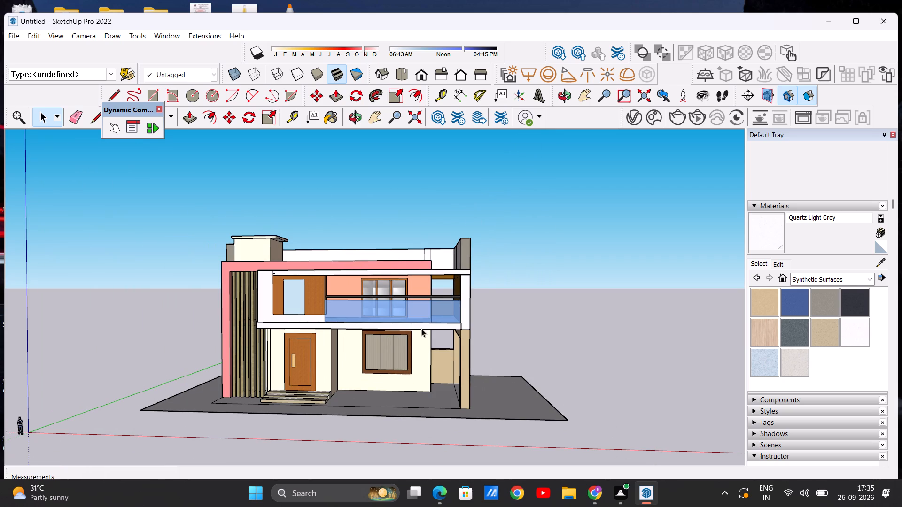
middle_drag(421, 329, 418, 394)
scroll(436, 334, up, 6)
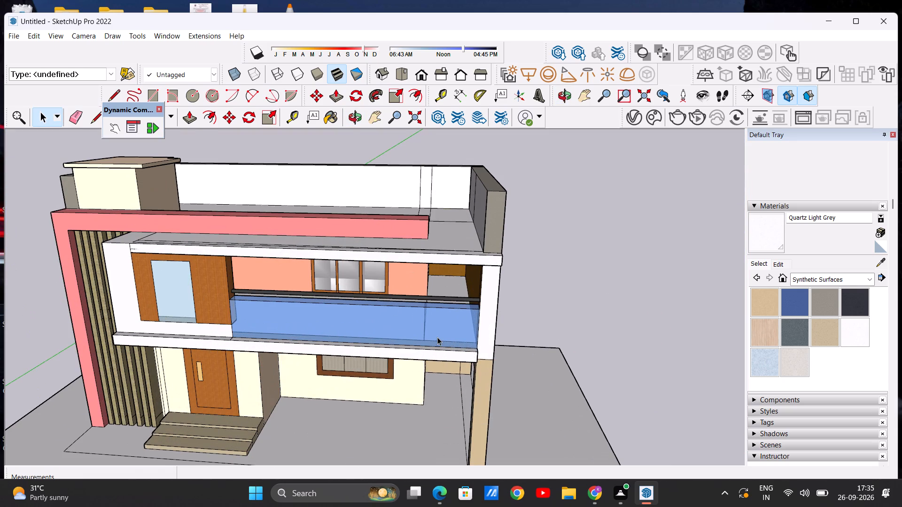
Draw a 1' 9 3/4" line across the projecting slab's top ledge, near its end beside the carport column.
click(115, 94)
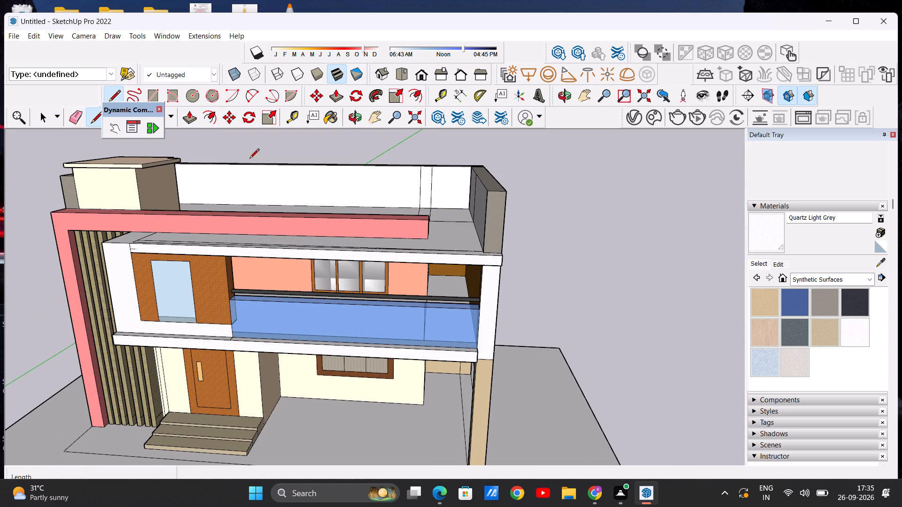
scroll(532, 330, down, 1)
scroll(486, 369, up, 9)
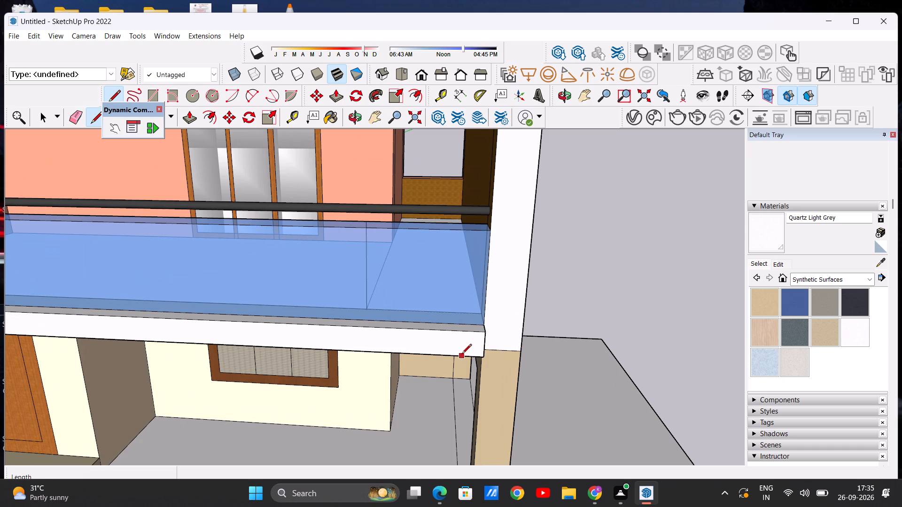
middle_drag(465, 360, 472, 401)
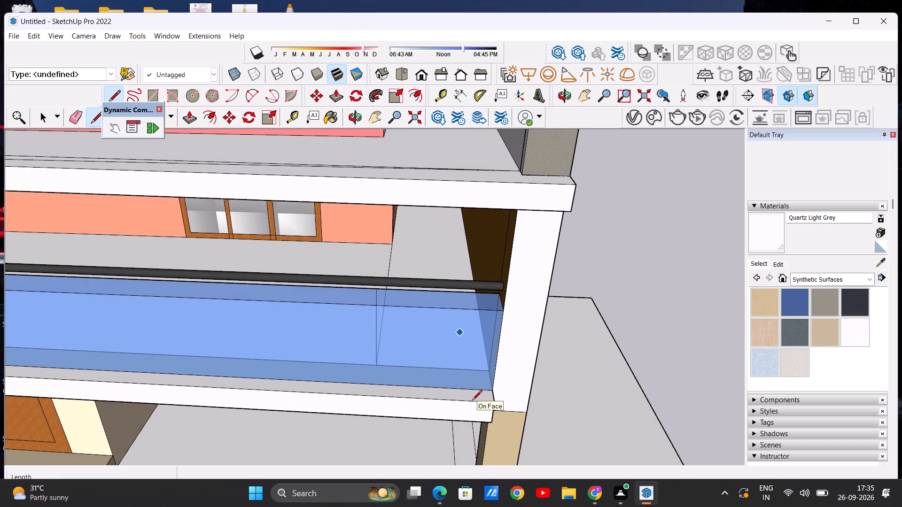
key(space)
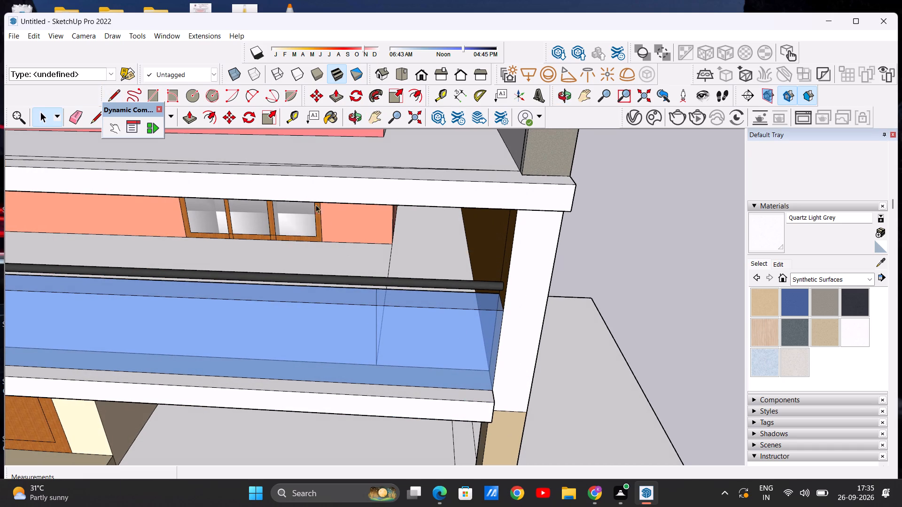
click(94, 113)
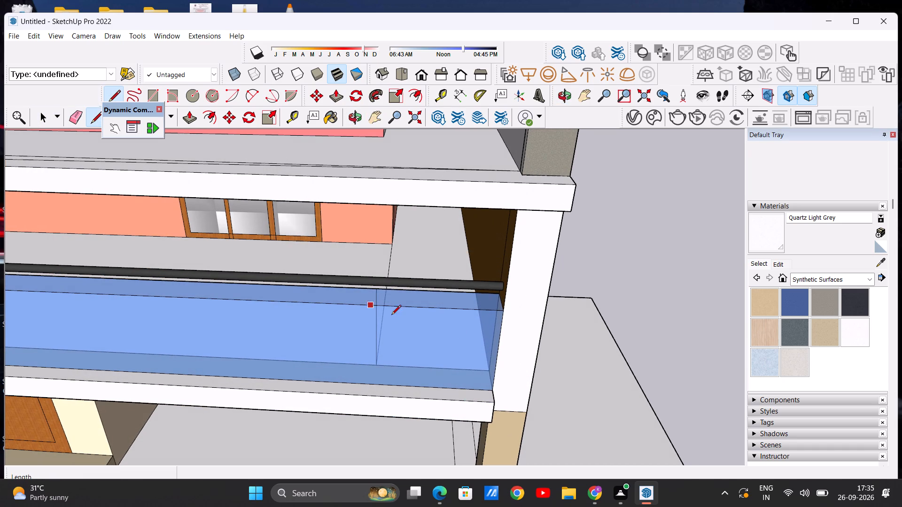
scroll(488, 400, up, 5)
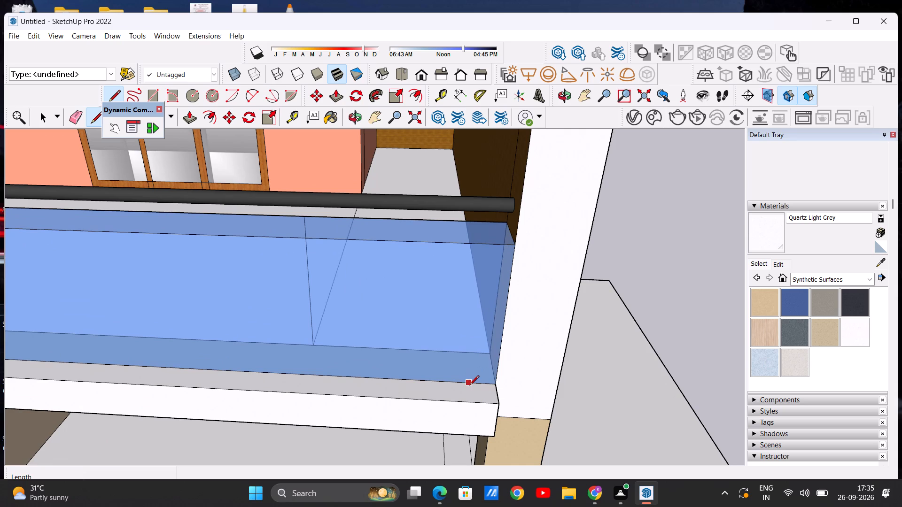
click(469, 383)
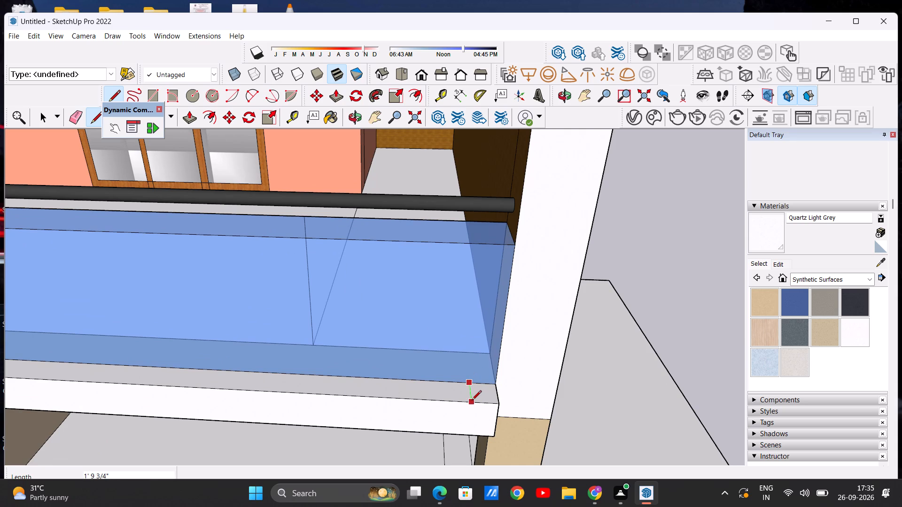
click(472, 401)
key(space)
Push/Pull the small end patch of the slab ledge up about 19' 10" to the roof slab, forming a vertical post.
scroll(429, 374, down, 11)
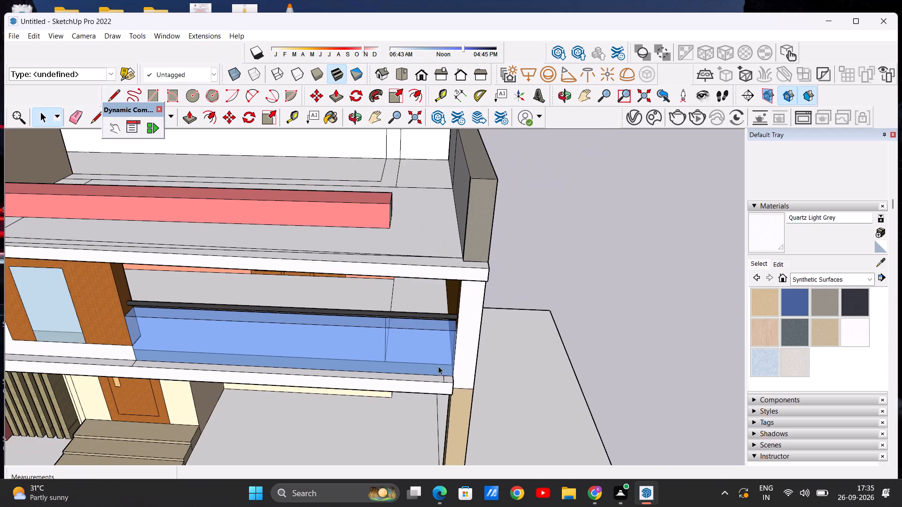
middle_drag(439, 369, 319, 321)
middle_drag(305, 368, 306, 408)
scroll(336, 393, up, 7)
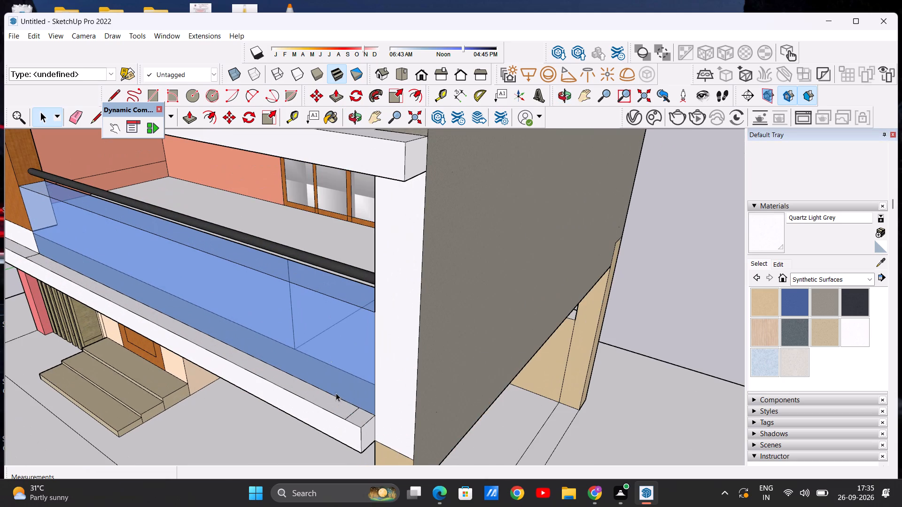
click(193, 116)
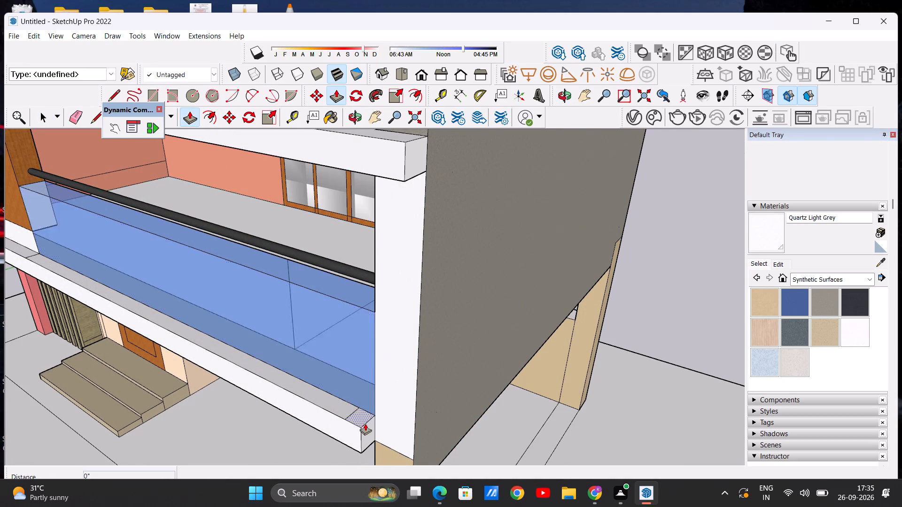
scroll(365, 423, up, 5)
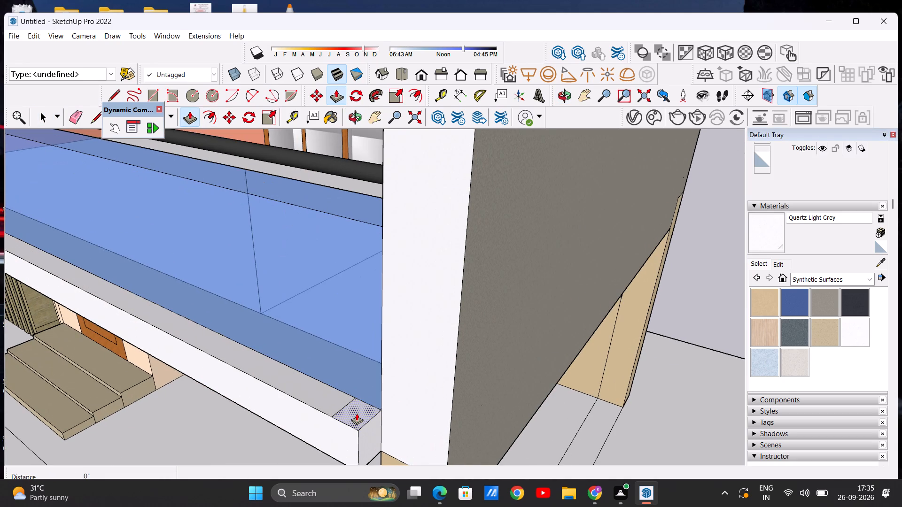
click(357, 413)
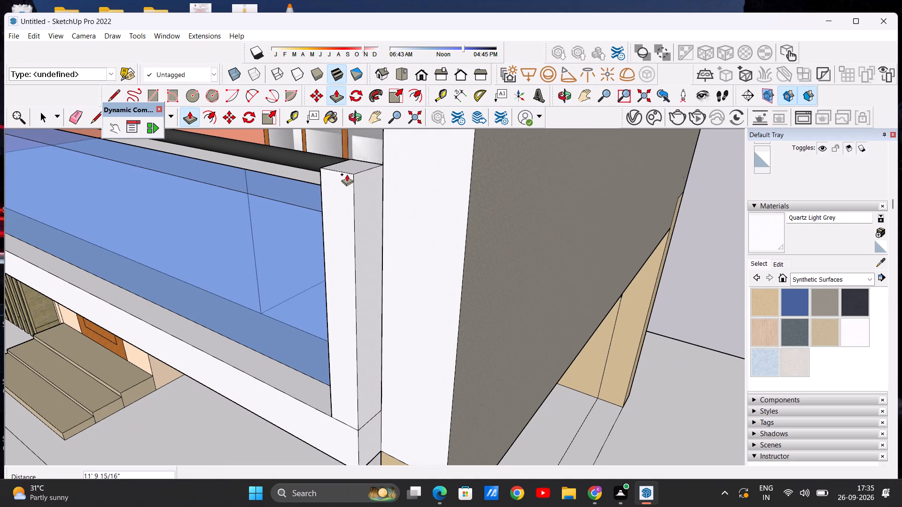
scroll(331, 192, down, 13)
scroll(330, 196, down, 8)
scroll(332, 165, up, 5)
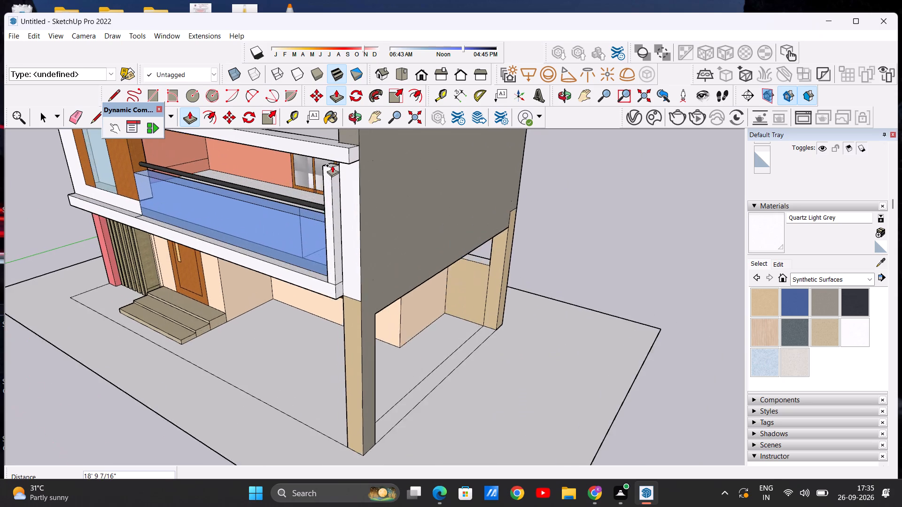
scroll(332, 165, up, 11)
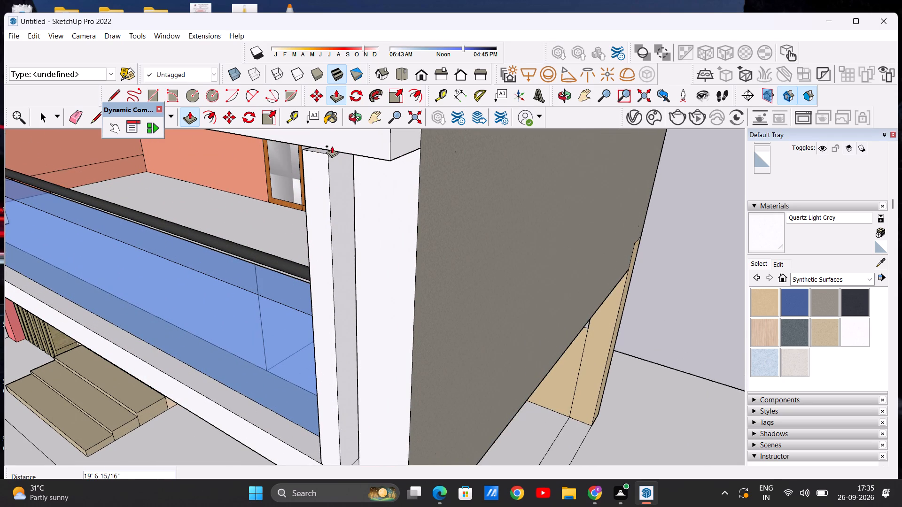
click(354, 155)
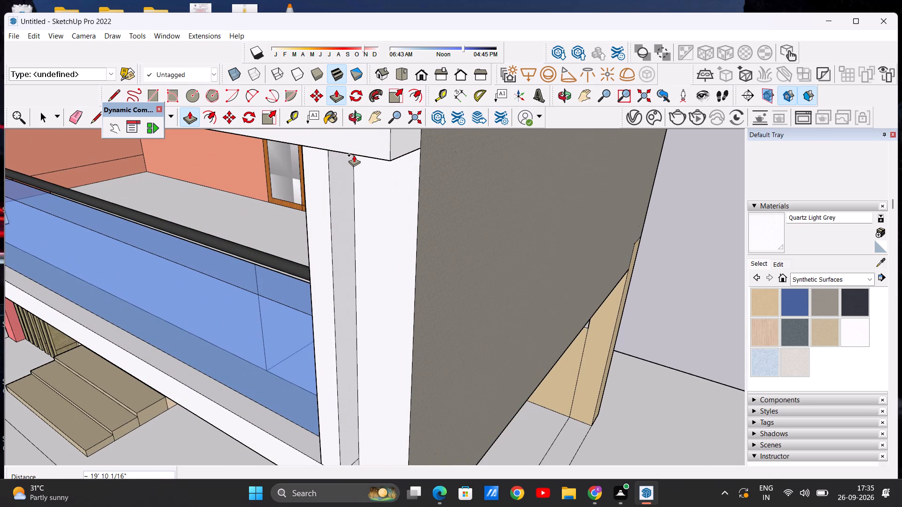
key(space)
Examine the vertical post and its joints with the roof slab and balcony slab, from the front and from an angle.
scroll(339, 187, down, 11)
middle_drag(281, 236, 412, 201)
scroll(378, 244, down, 11)
middle_drag(388, 244, 385, 224)
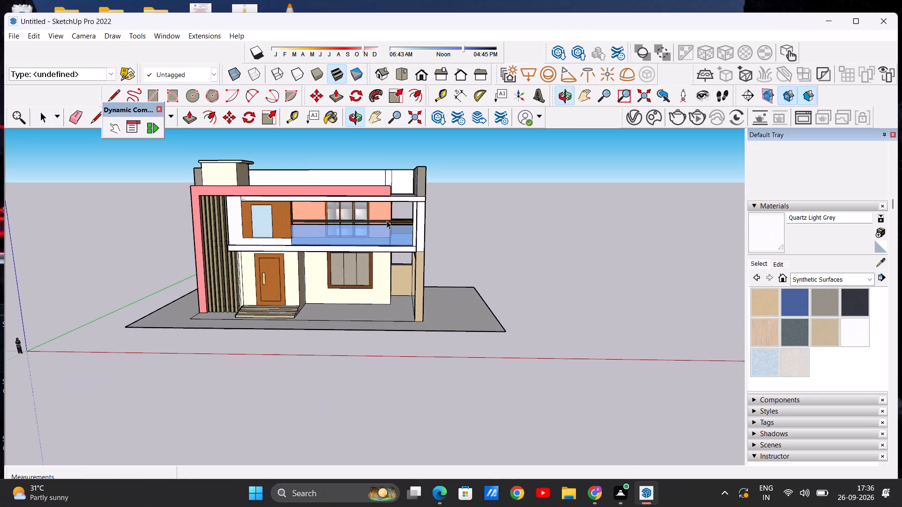
scroll(411, 223, up, 15)
scroll(420, 242, down, 5)
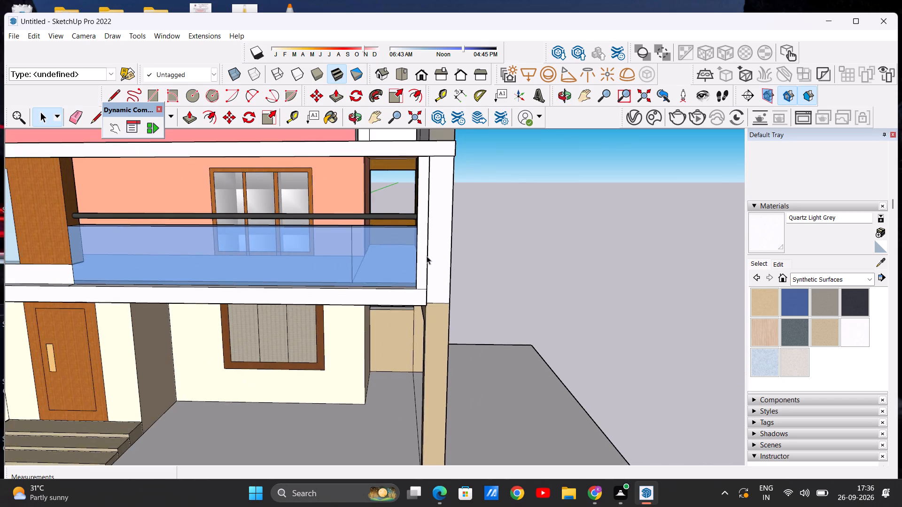
scroll(427, 256, down, 3)
middle_drag(394, 260, 467, 271)
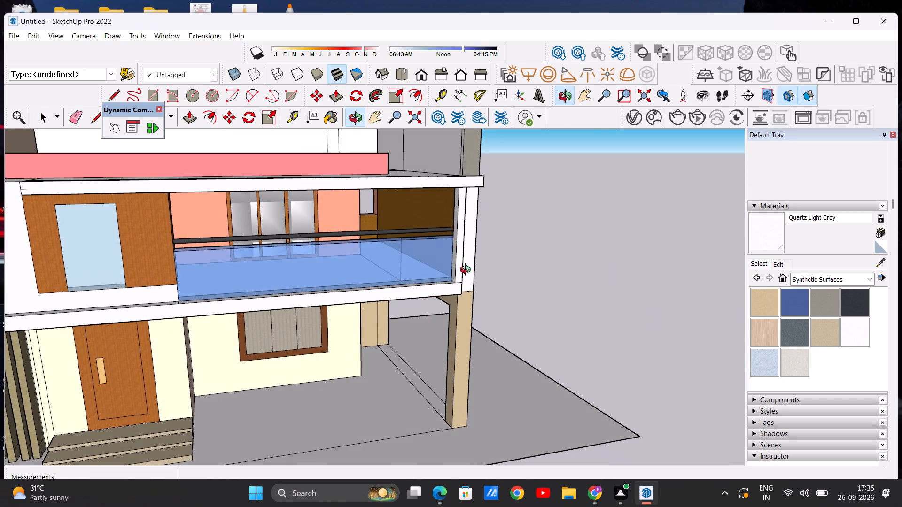
Copy the vertical end post's front face about 2' along the balcony slab edge, away from the carport column, as a first slat.
middle_drag(467, 271, 466, 284)
middle_drag(458, 290, 393, 303)
scroll(445, 257, up, 8)
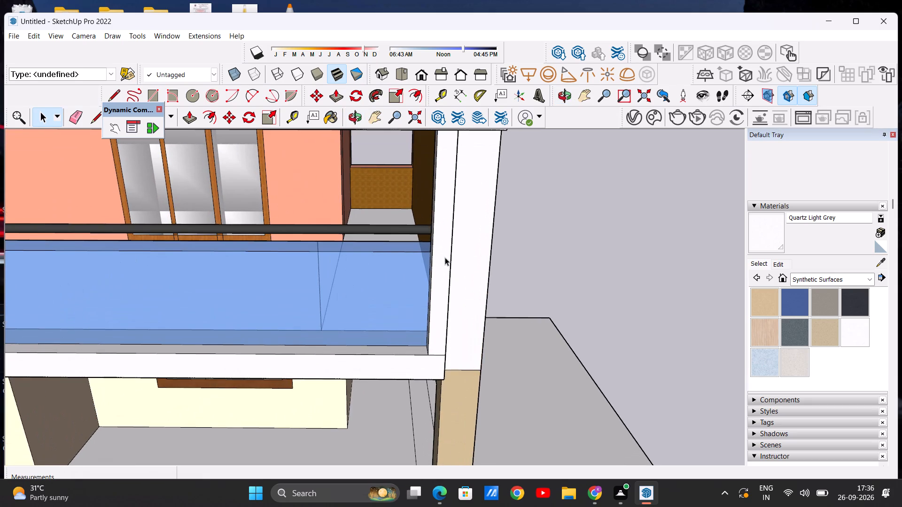
triple_click(439, 258)
click(543, 250)
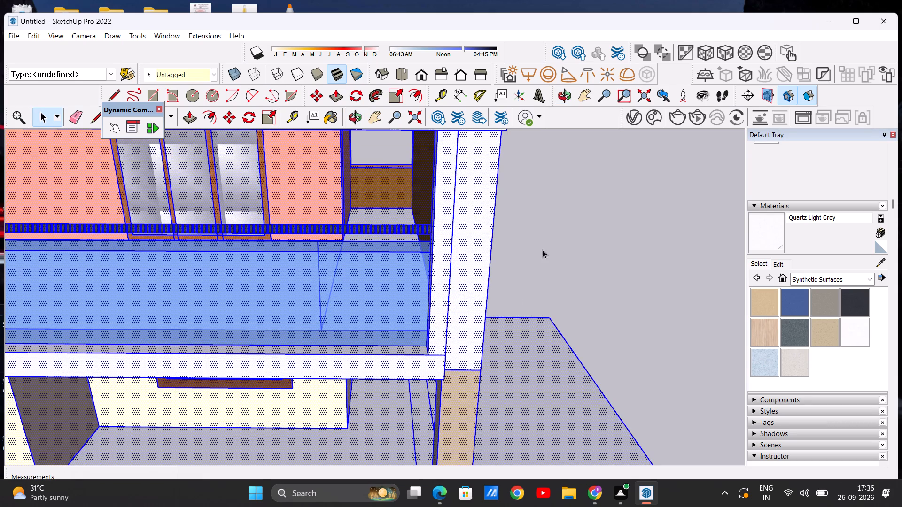
double_click(438, 285)
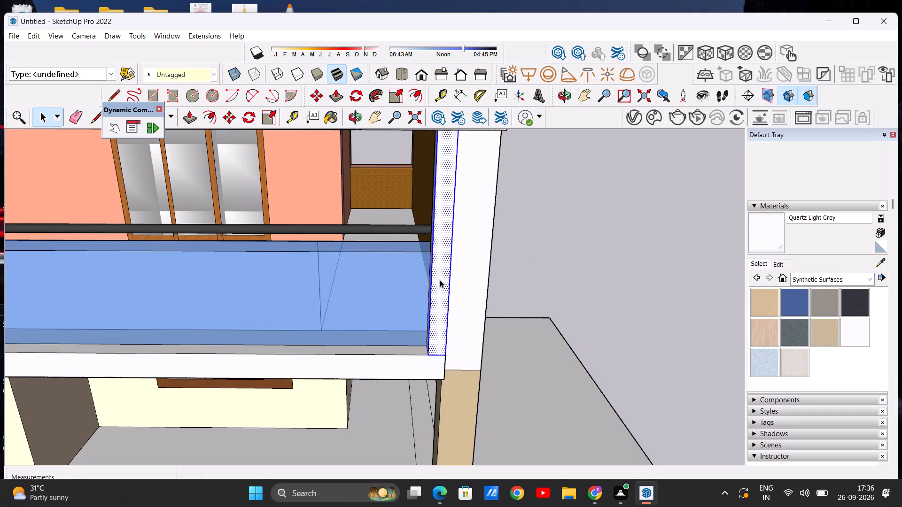
scroll(447, 278, down, 7)
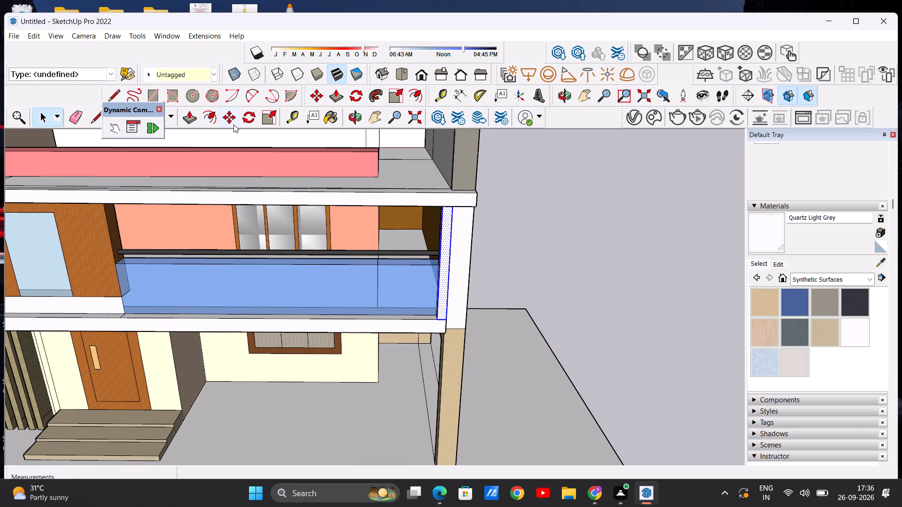
click(229, 120)
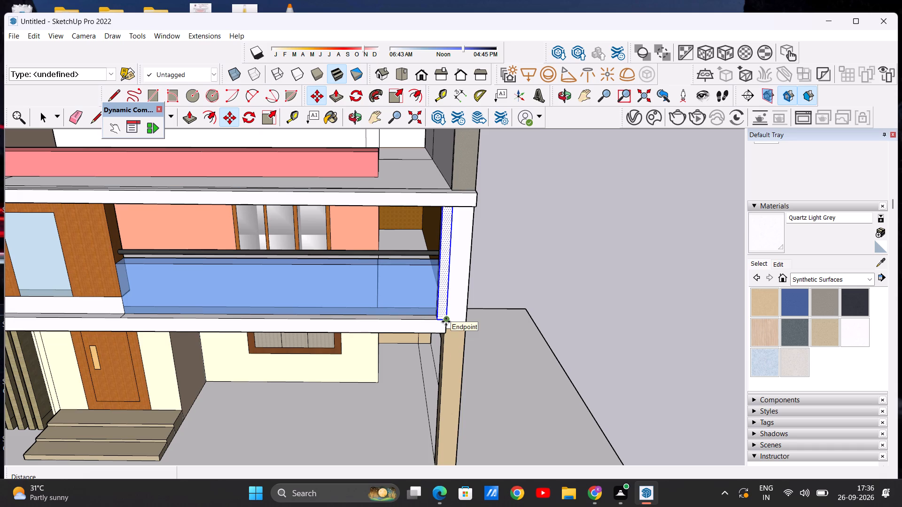
click(446, 322)
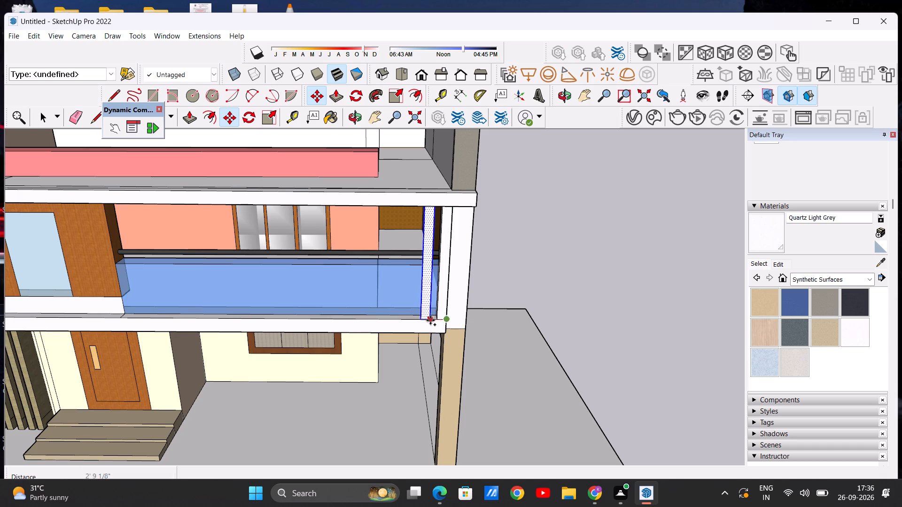
scroll(428, 320, up, 12)
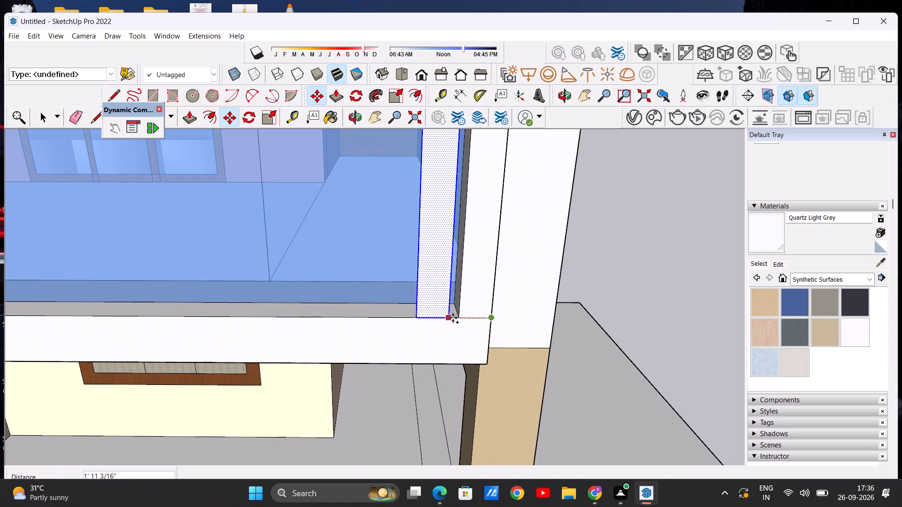
click(450, 318)
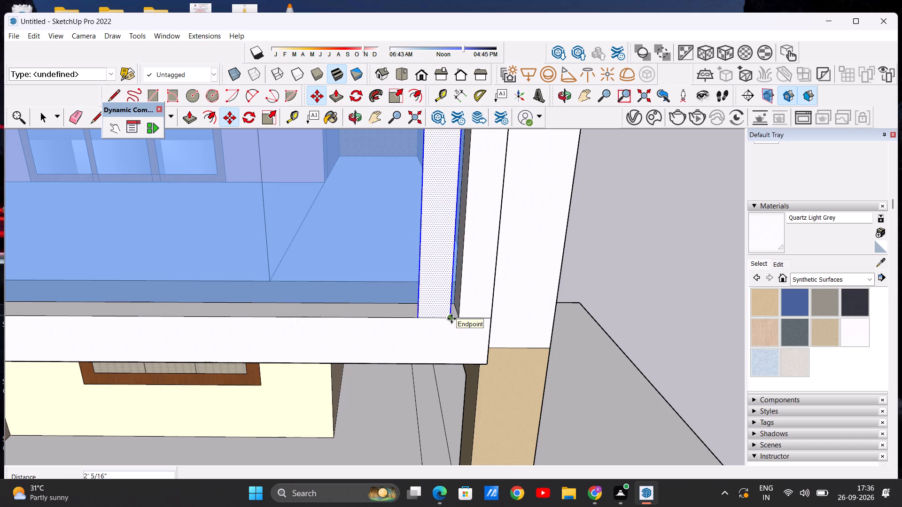
Make two more slat copies along the slab edge, placing the first about 2' 2" further along and the second at similar spacing.
click(451, 319)
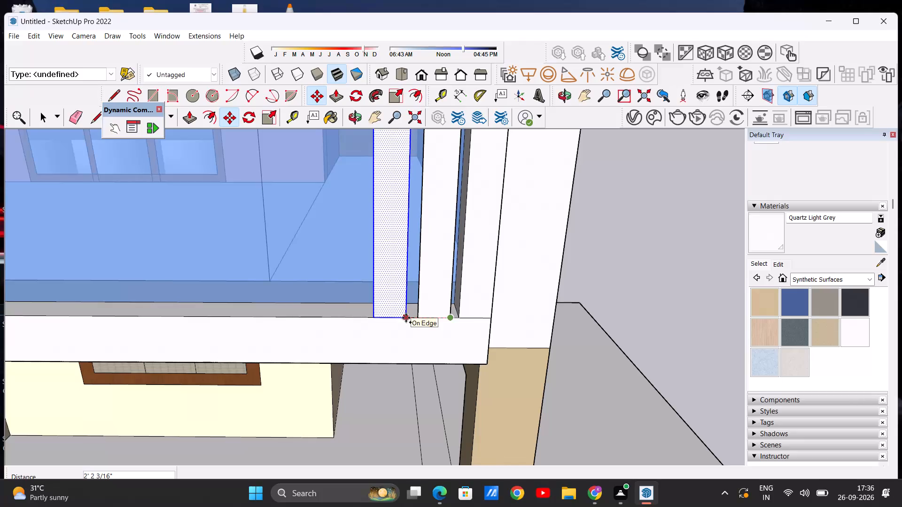
click(406, 318)
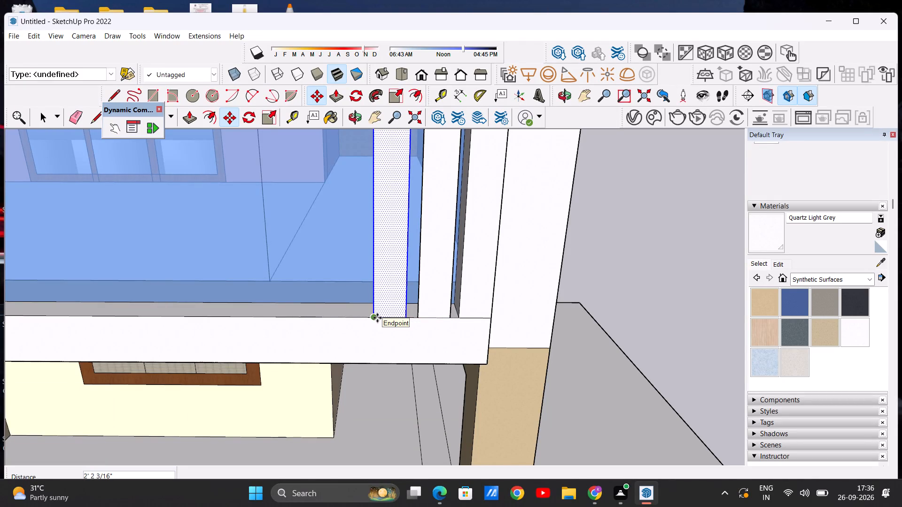
click(377, 318)
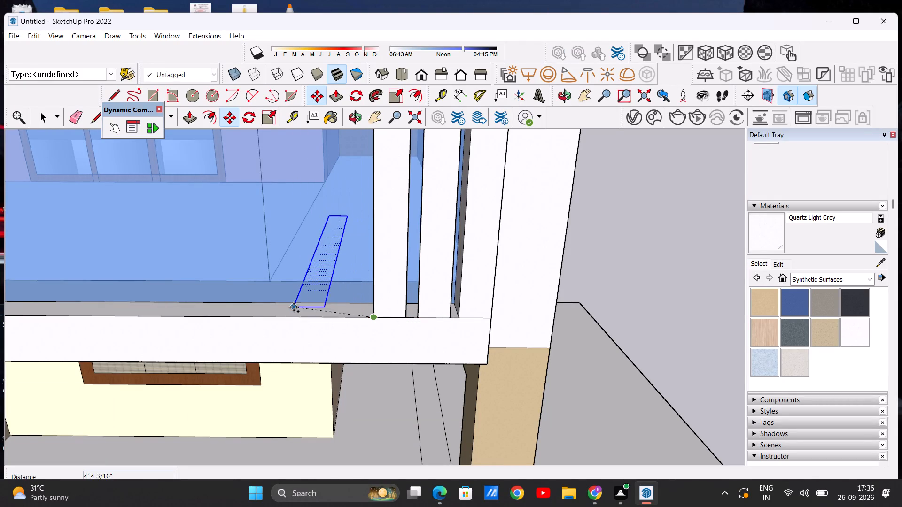
click(331, 323)
key(space)
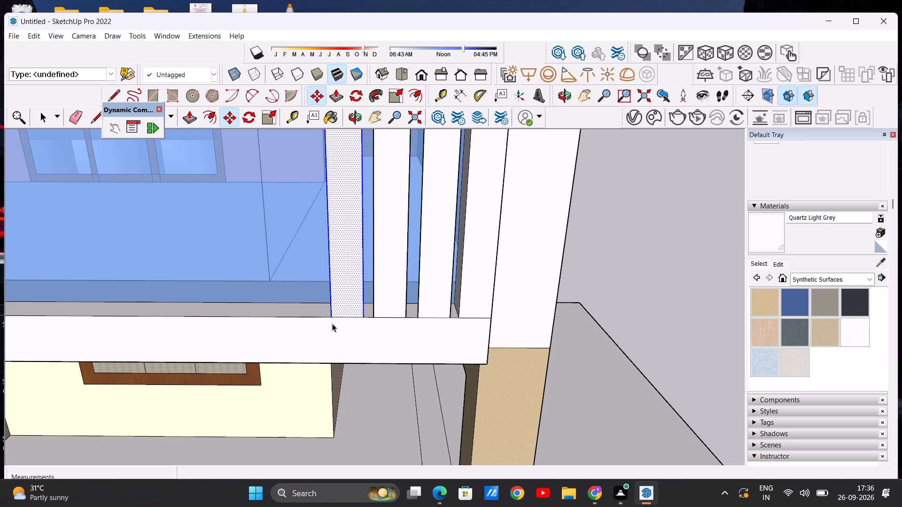
Examine the row of vertical slats against the whole front facade, from above, from eye level and along the balcony.
scroll(378, 312, down, 16)
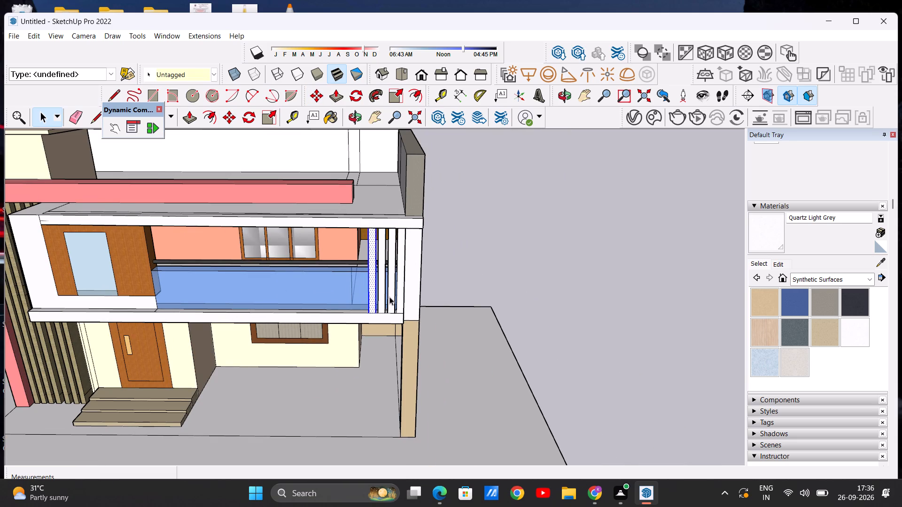
scroll(402, 283, down, 1)
click(561, 265)
middle_drag(357, 290, 413, 293)
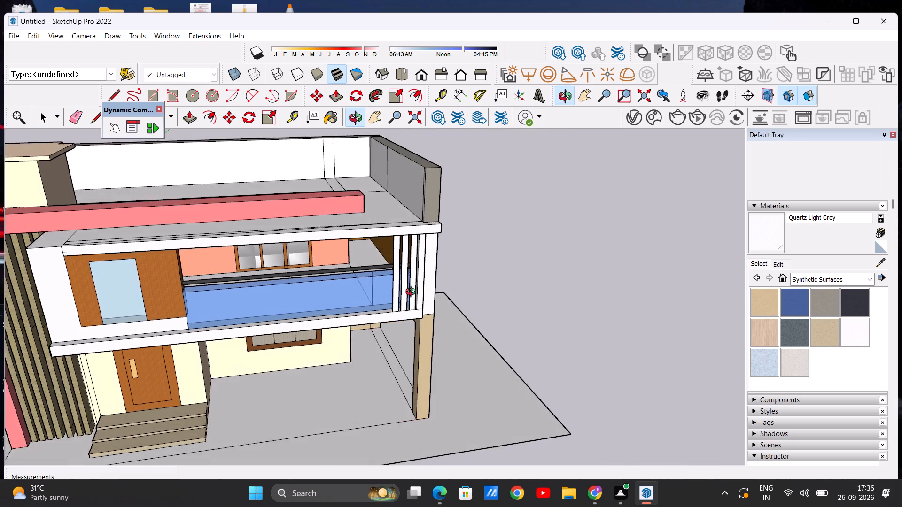
middle_drag(413, 293, 423, 259)
scroll(416, 264, up, 6)
scroll(408, 265, down, 6)
middle_drag(411, 304, 354, 291)
scroll(356, 295, down, 12)
scroll(370, 295, up, 7)
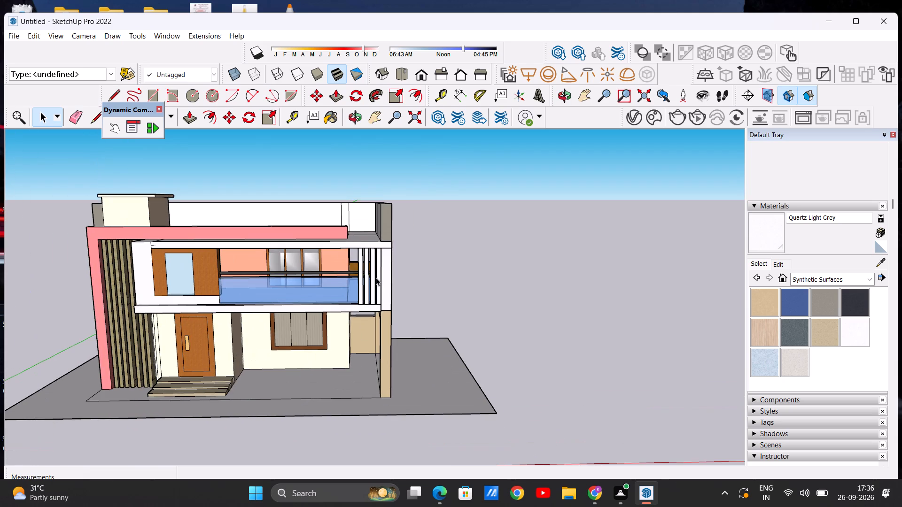
scroll(378, 277, up, 13)
scroll(378, 277, down, 6)
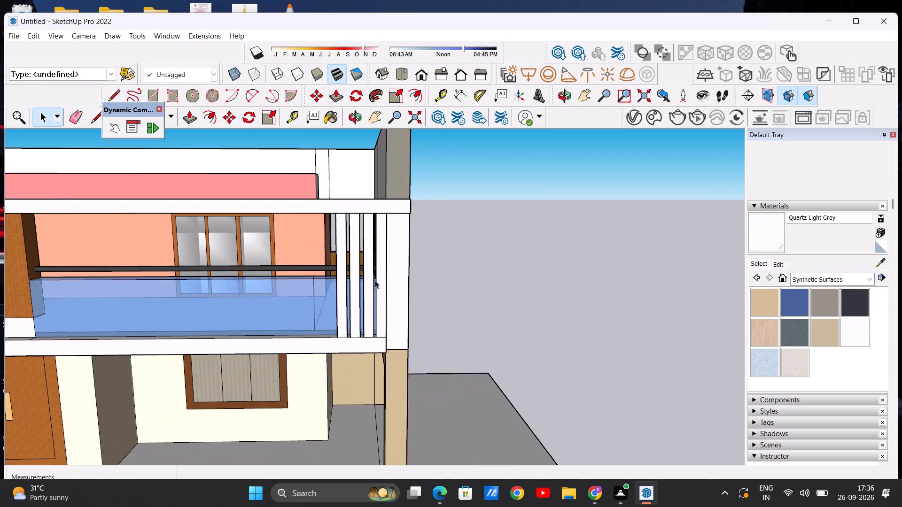
middle_drag(300, 296, 522, 319)
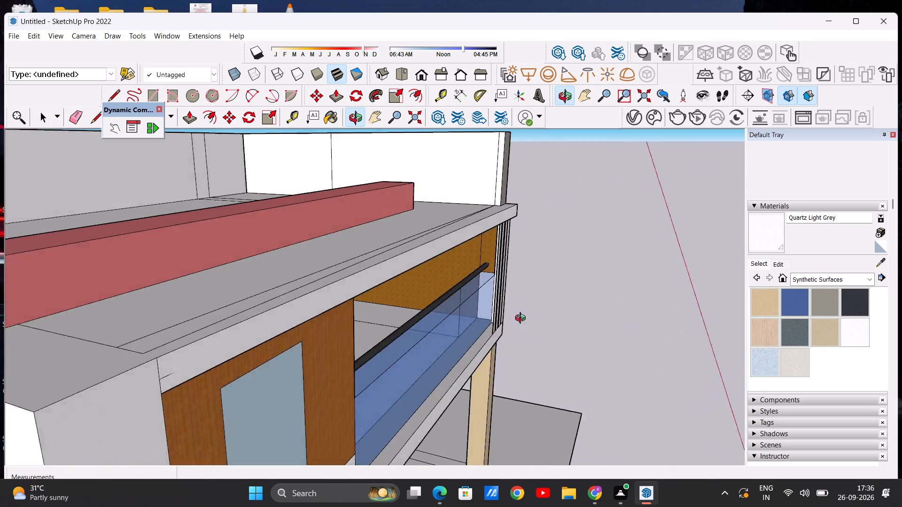
middle_drag(522, 319, 311, 306)
scroll(344, 299, down, 4)
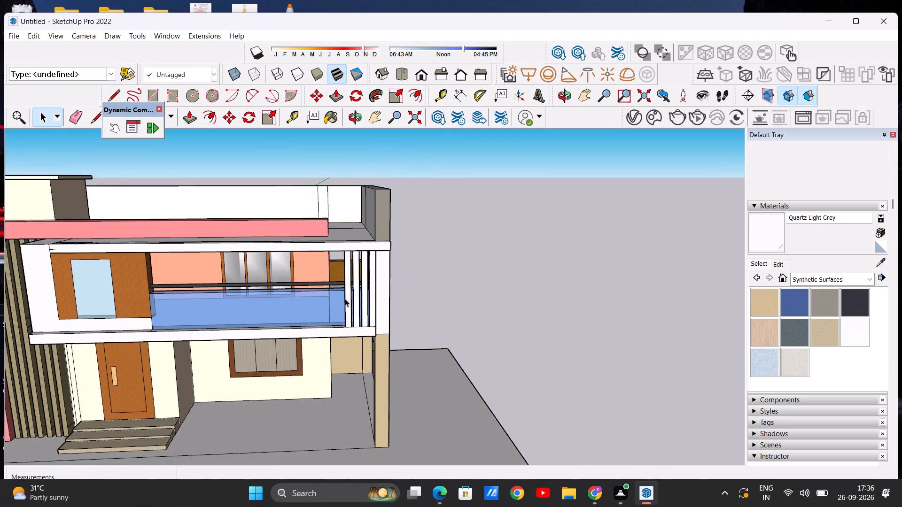
Copy the slat farthest from the end post about 2' 1" further along the slab edge as a fourth slat.
scroll(345, 299, down, 2)
scroll(348, 314, up, 13)
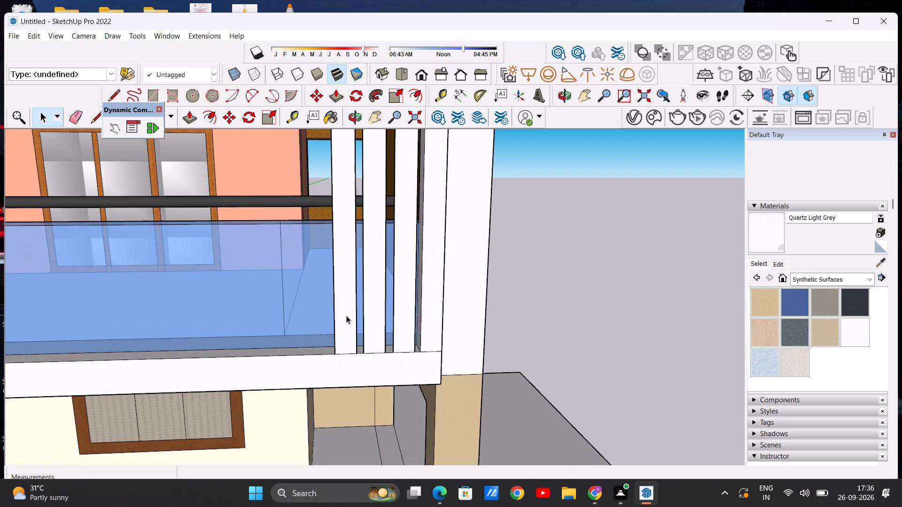
click(346, 315)
click(346, 315)
click(346, 315)
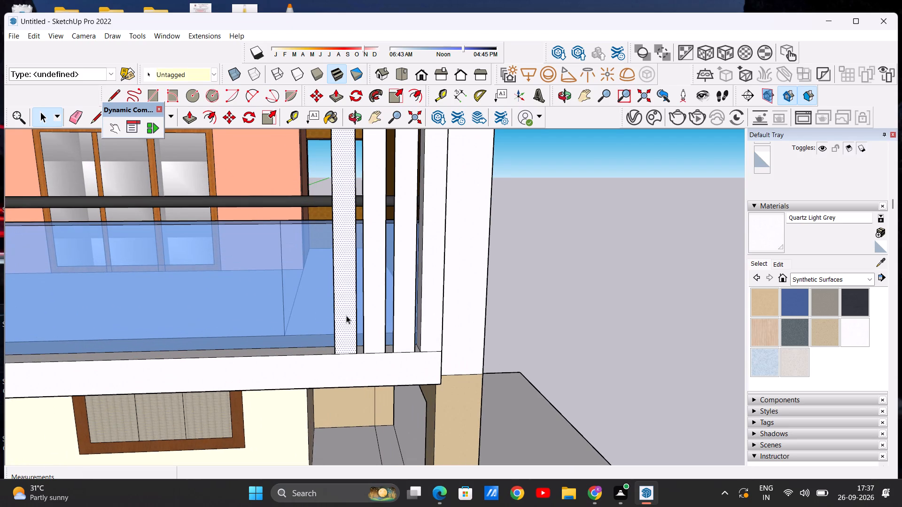
scroll(355, 315, down, 5)
click(351, 290)
click(350, 290)
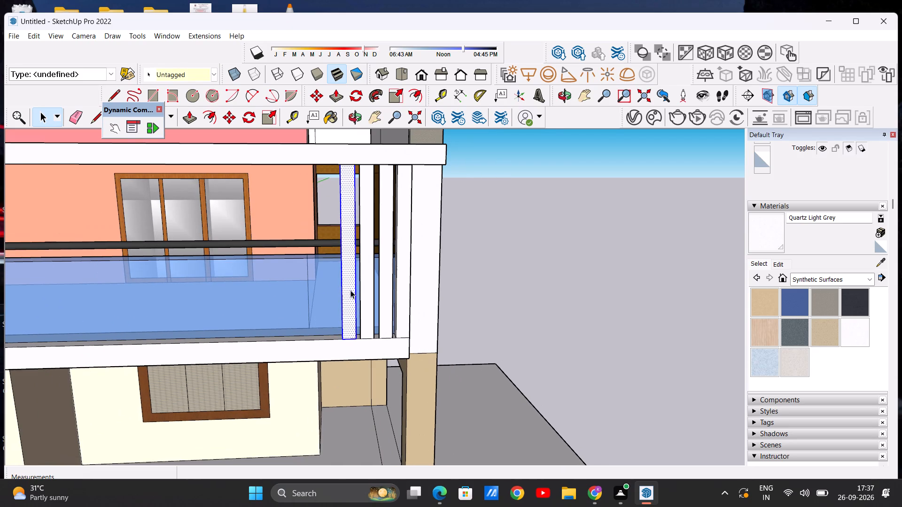
click(225, 117)
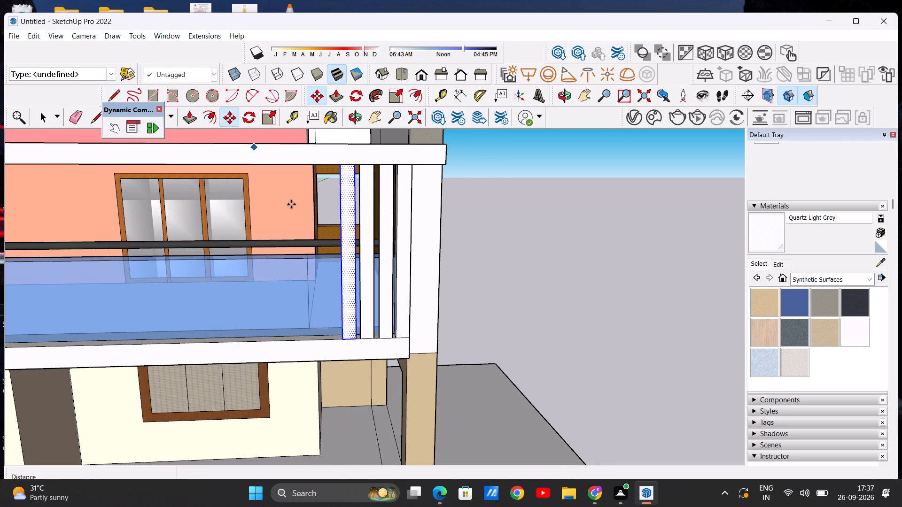
scroll(360, 356, up, 6)
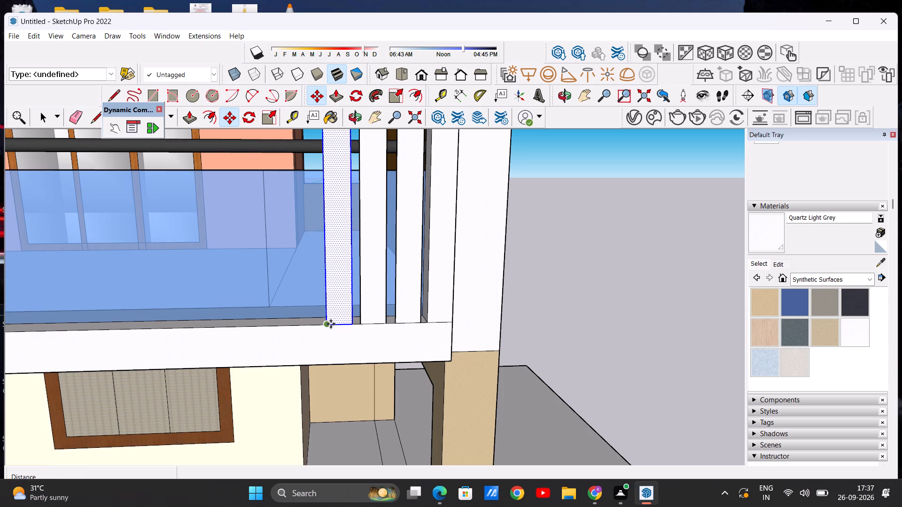
click(352, 324)
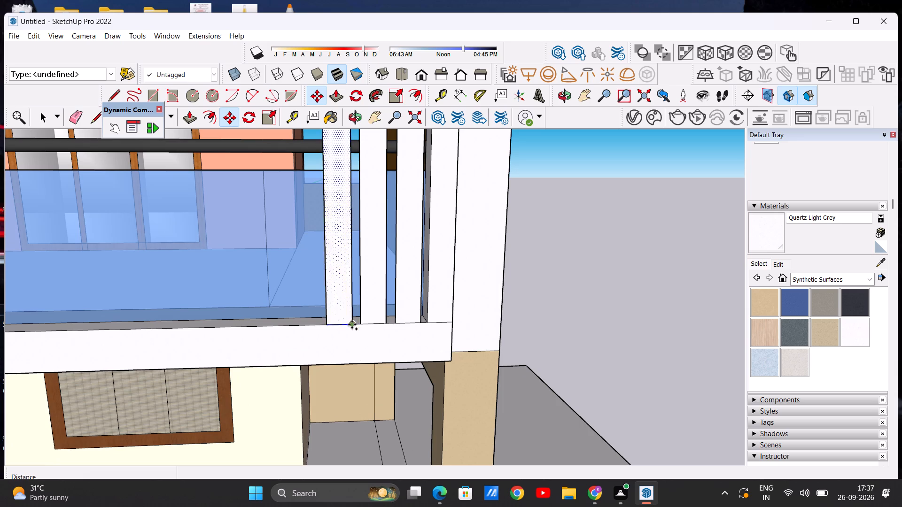
click(319, 327)
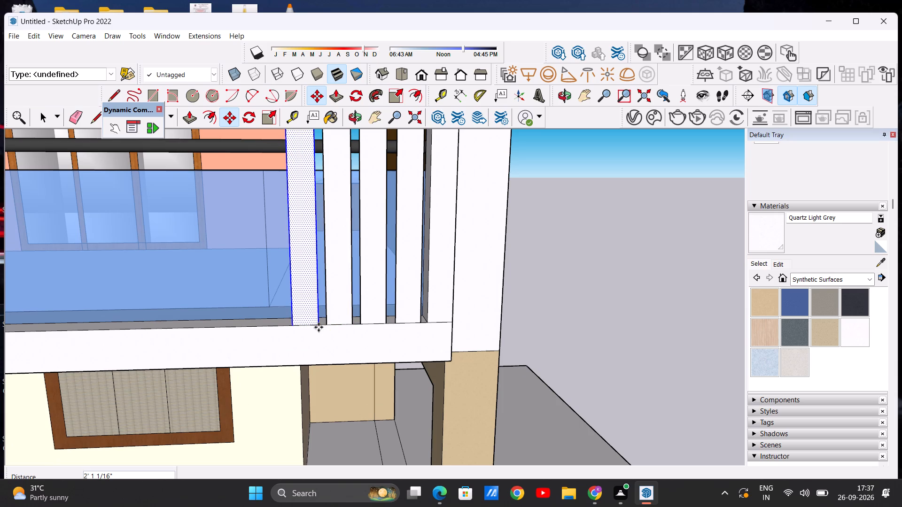
key(space)
click(598, 310)
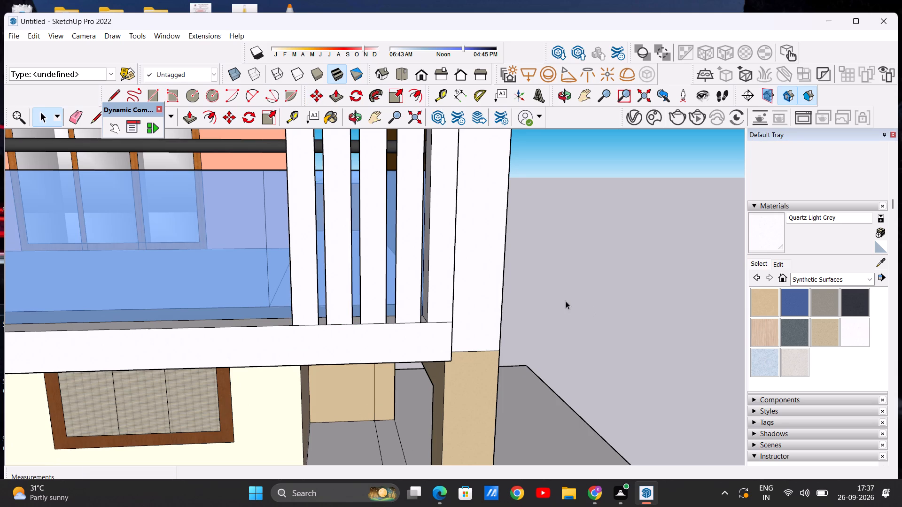
Paint the front faces of the four slats and the end post with Wood Floor Light from the Wood materials.
scroll(588, 299, down, 7)
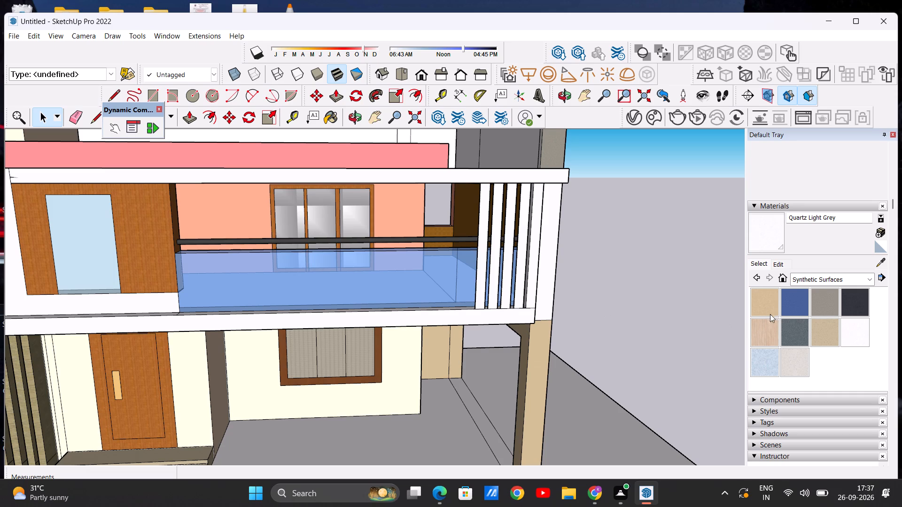
click(871, 281)
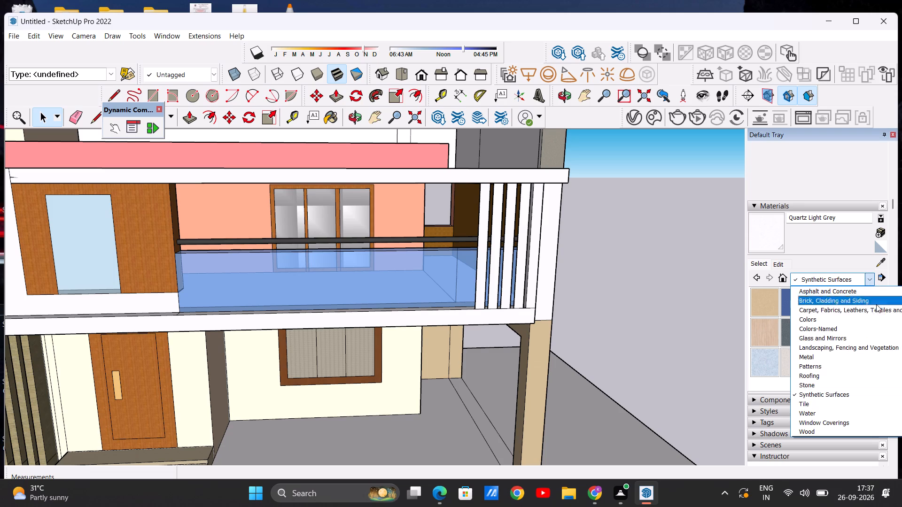
click(872, 429)
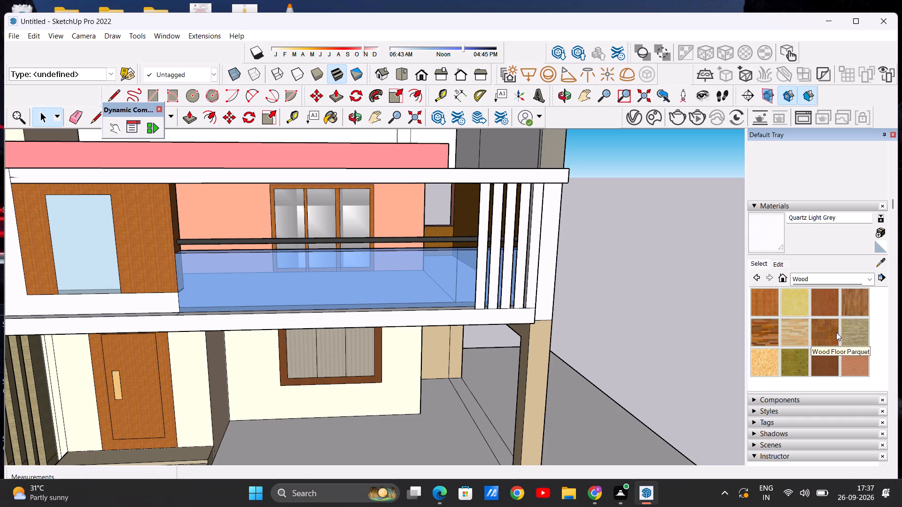
click(793, 327)
scroll(485, 257, up, 6)
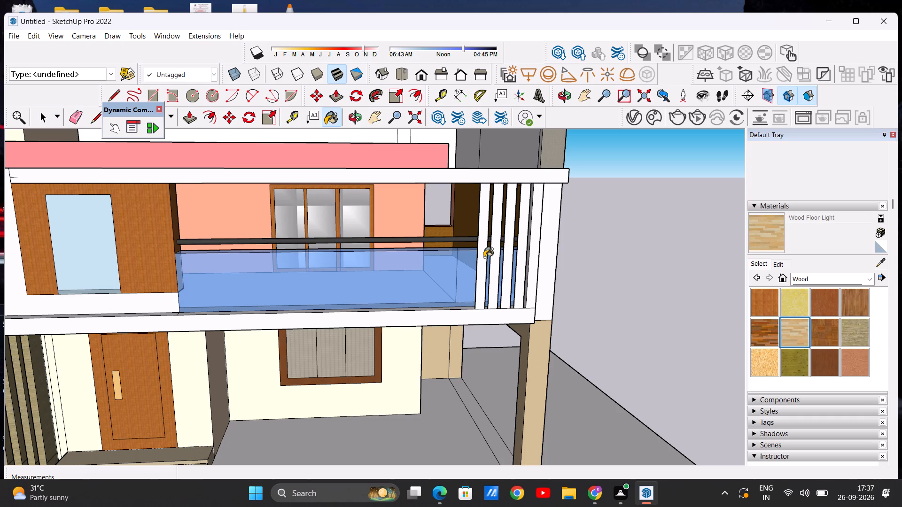
scroll(484, 257, up, 20)
scroll(478, 258, up, 2)
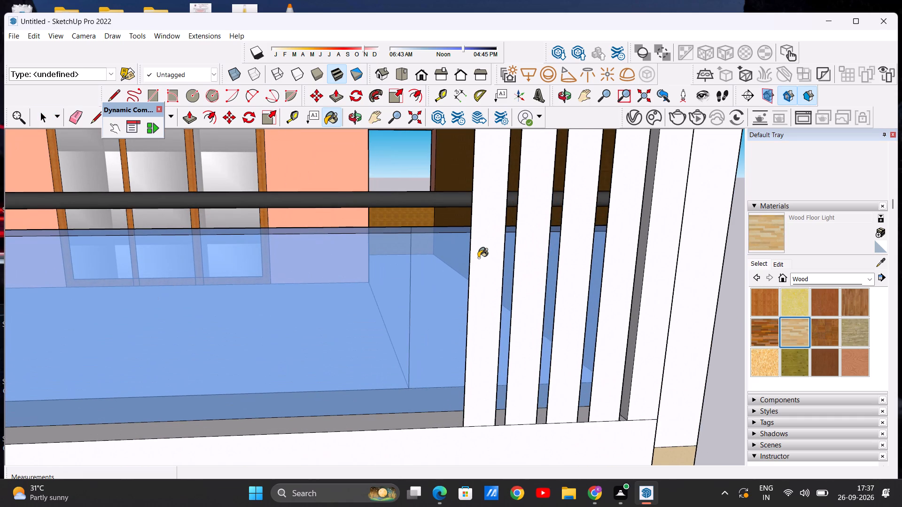
click(478, 258)
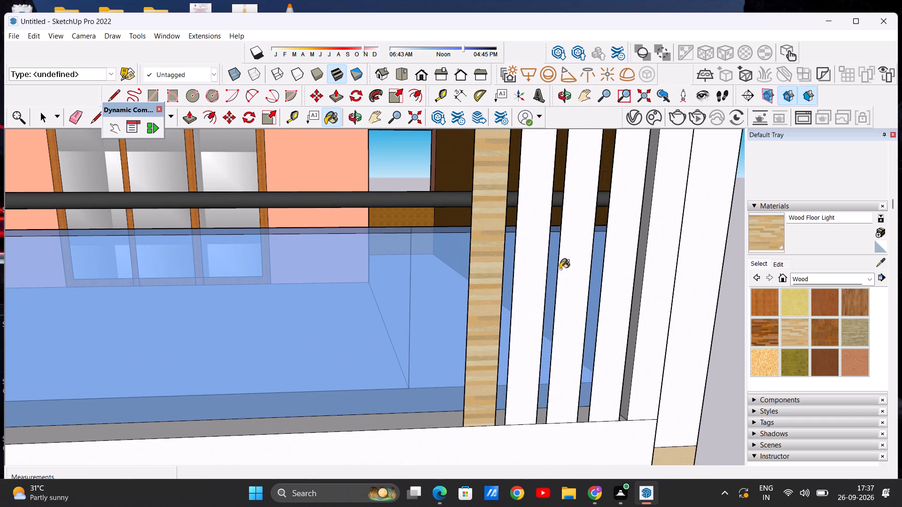
click(533, 277)
click(570, 279)
click(615, 284)
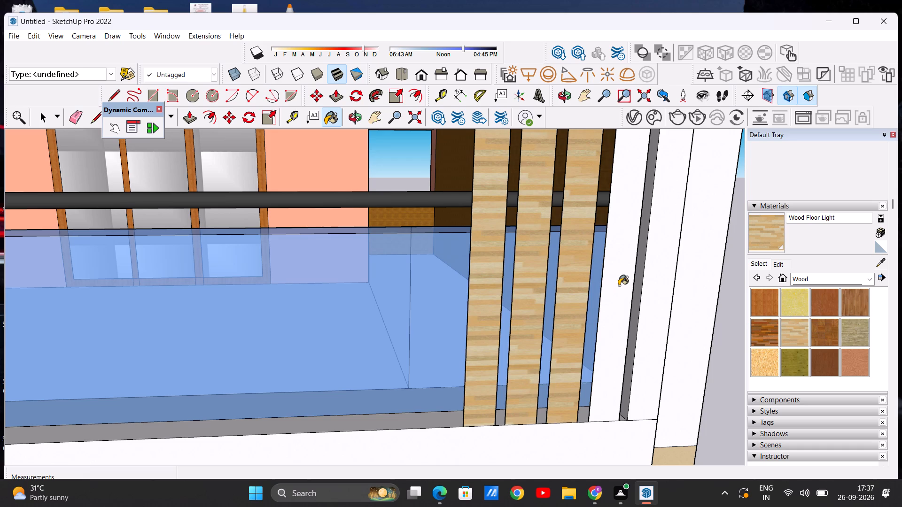
click(662, 287)
Examine the wood-painted slats and end post up close, from the front, from above and along the balcony edge.
scroll(640, 292, up, 6)
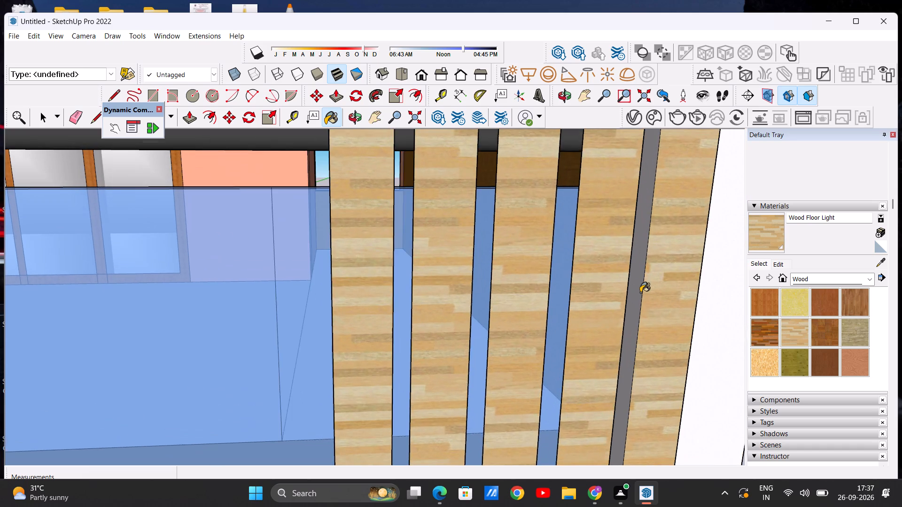
scroll(651, 287, down, 11)
middle_drag(626, 322, 694, 381)
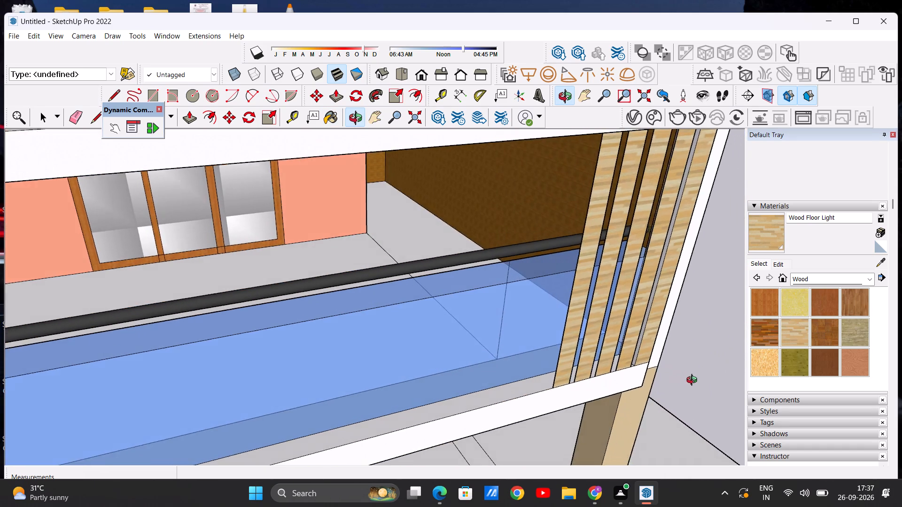
middle_drag(694, 381, 496, 377)
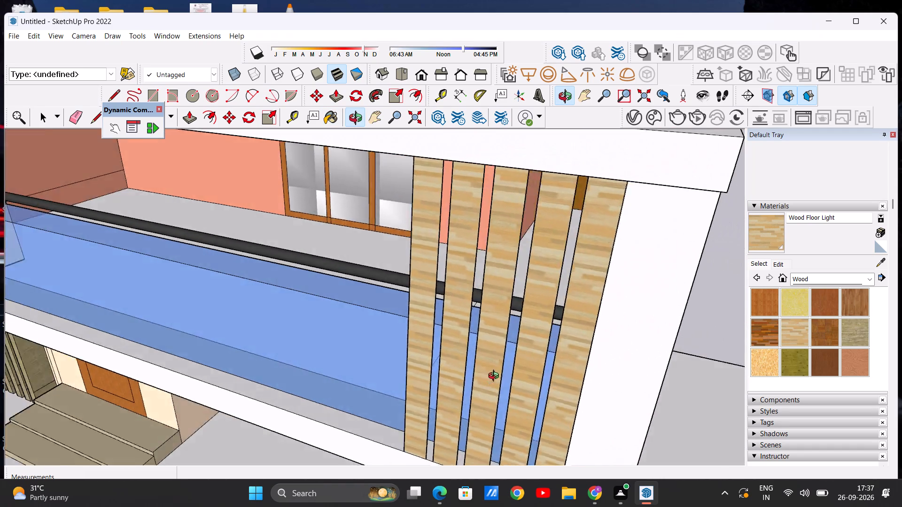
middle_drag(496, 377, 742, 383)
middle_drag(561, 358, 670, 377)
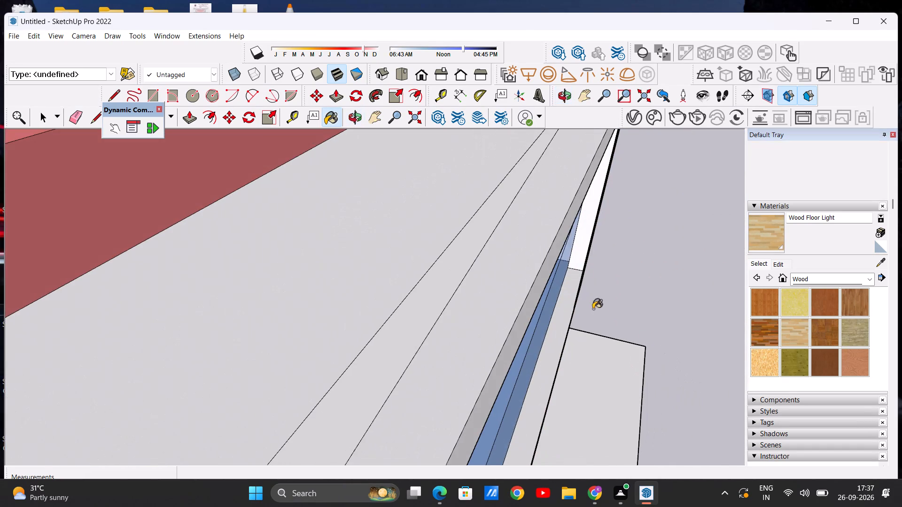
scroll(579, 292, up, 5)
middle_drag(549, 281, 362, 273)
middle_drag(464, 282, 359, 292)
middle_drag(507, 302, 505, 307)
scroll(533, 305, up, 7)
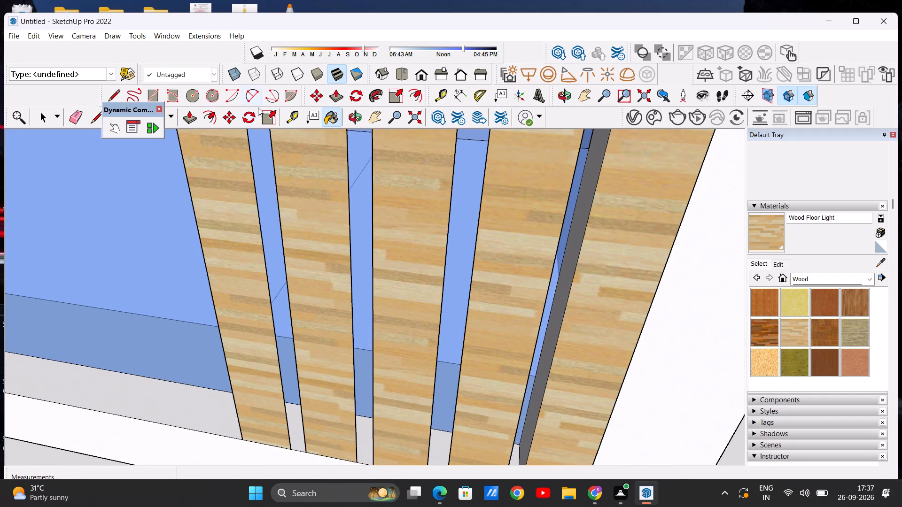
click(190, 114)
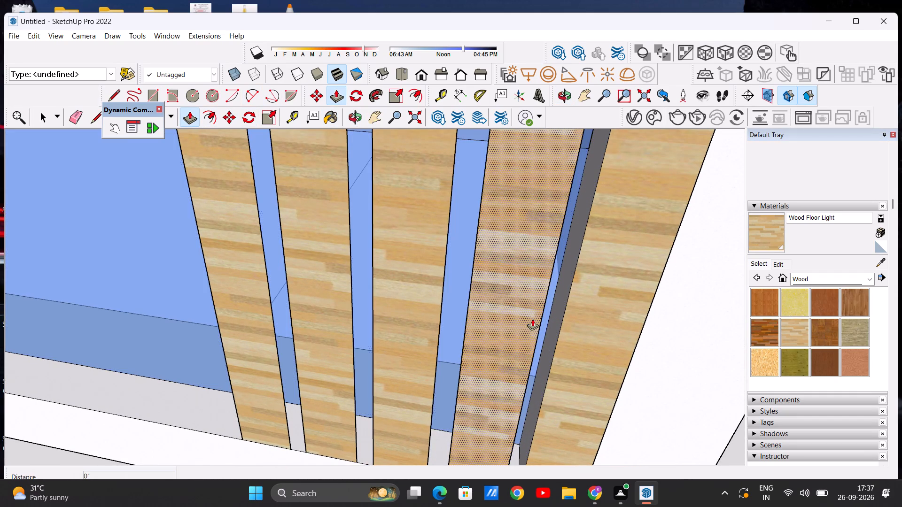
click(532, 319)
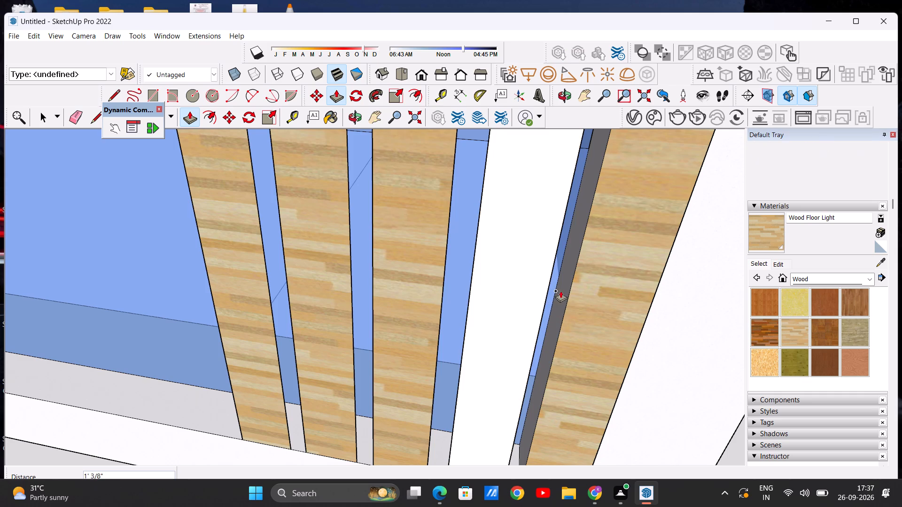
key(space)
Examine the villa's whole front facade with the wood slats, from eye level, from above and closer to the balcony.
scroll(527, 325, down, 20)
scroll(527, 325, down, 1)
middle_drag(526, 360, 524, 289)
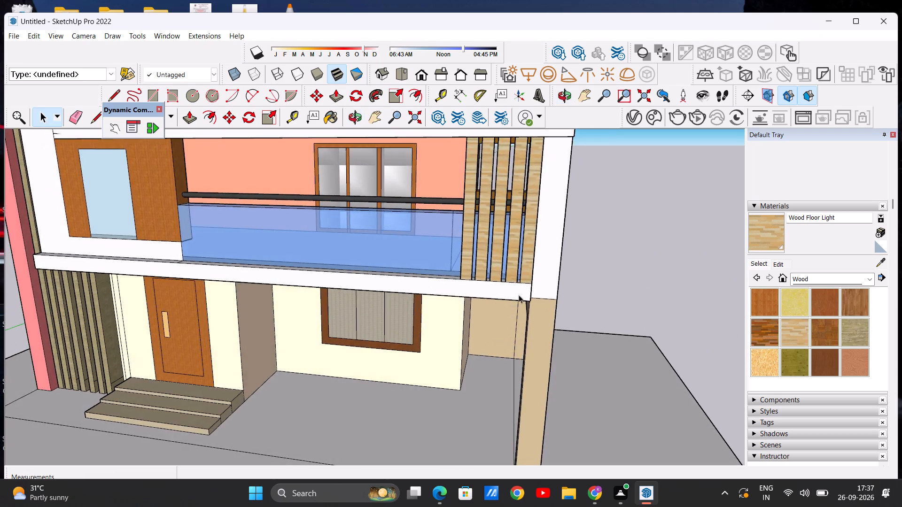
scroll(501, 344, down, 12)
scroll(420, 337, up, 9)
middle_drag(437, 370, 469, 351)
scroll(470, 361, up, 1)
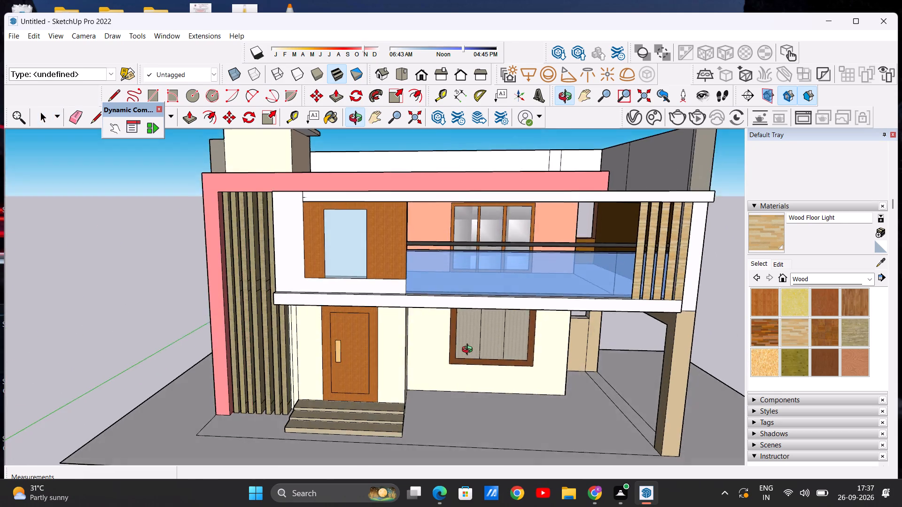
middle_drag(469, 351, 457, 338)
scroll(456, 338, up, 1)
scroll(458, 338, down, 12)
scroll(537, 335, up, 6)
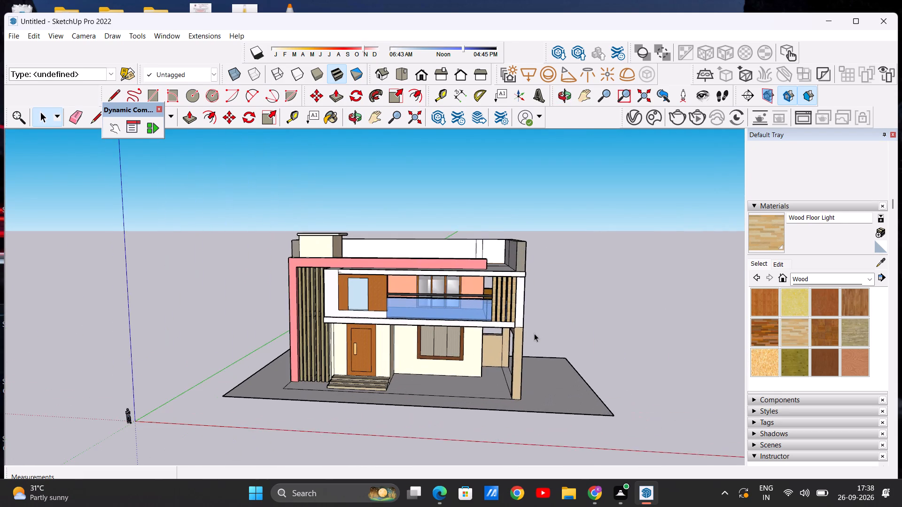
scroll(506, 308, up, 8)
scroll(519, 311, down, 2)
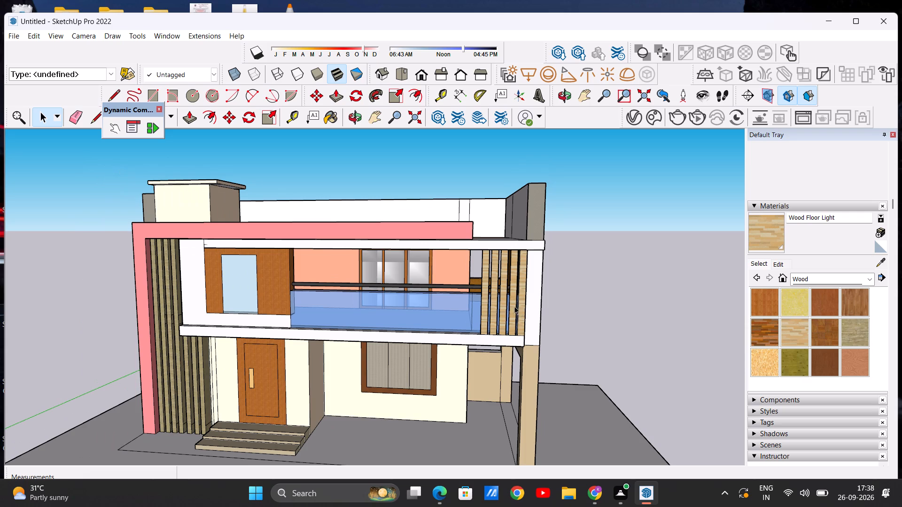
scroll(506, 292, down, 4)
middle_drag(387, 293, 396, 316)
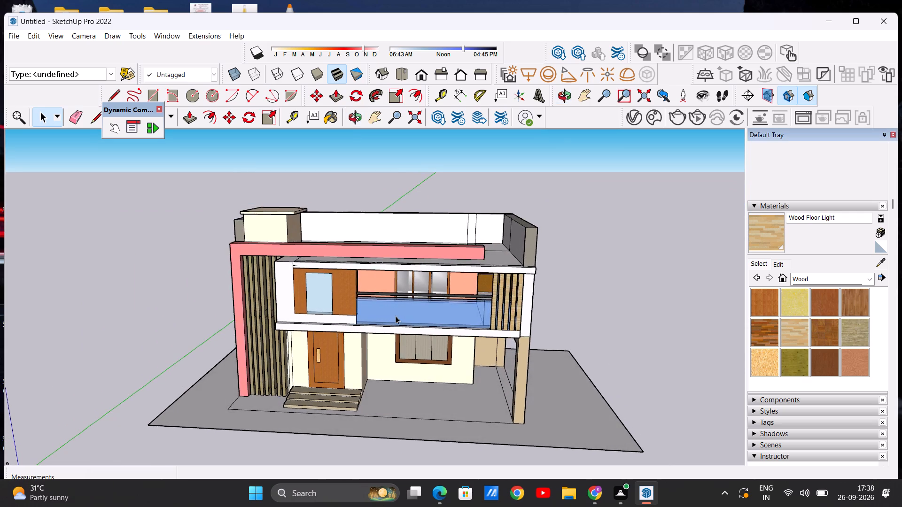
scroll(395, 317, up, 6)
middle_drag(414, 365, 421, 312)
scroll(418, 330, down, 10)
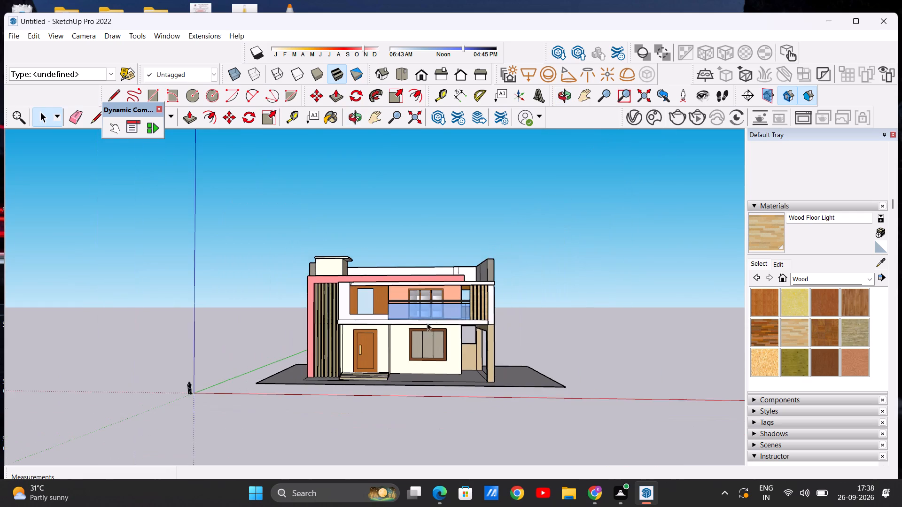
scroll(482, 324, up, 6)
scroll(478, 326, down, 2)
middle_drag(454, 361, 442, 377)
scroll(428, 353, up, 3)
middle_drag(430, 366, 443, 363)
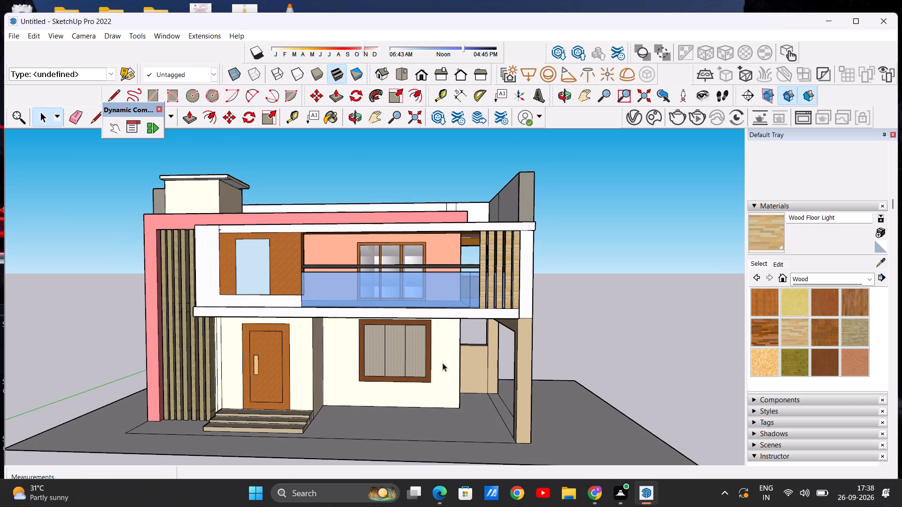
scroll(443, 363, down, 2)
scroll(501, 328, up, 4)
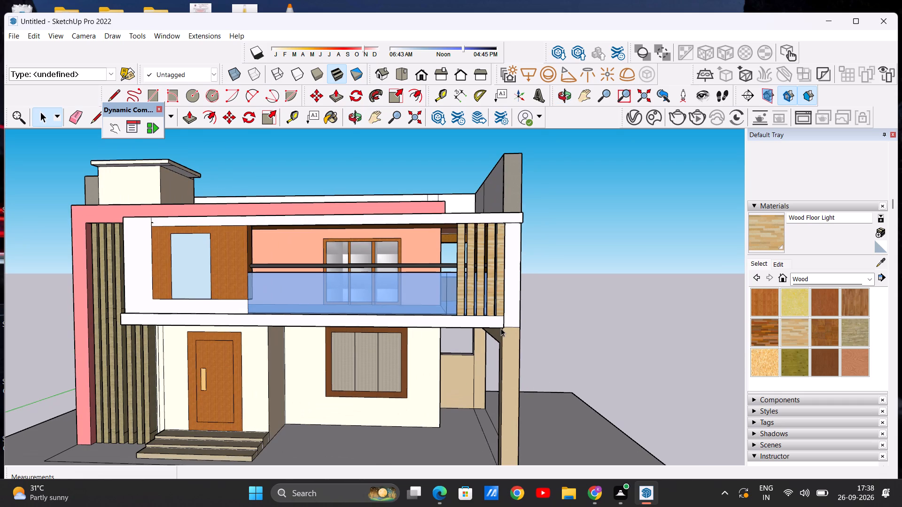
scroll(441, 328, down, 3)
scroll(529, 326, up, 2)
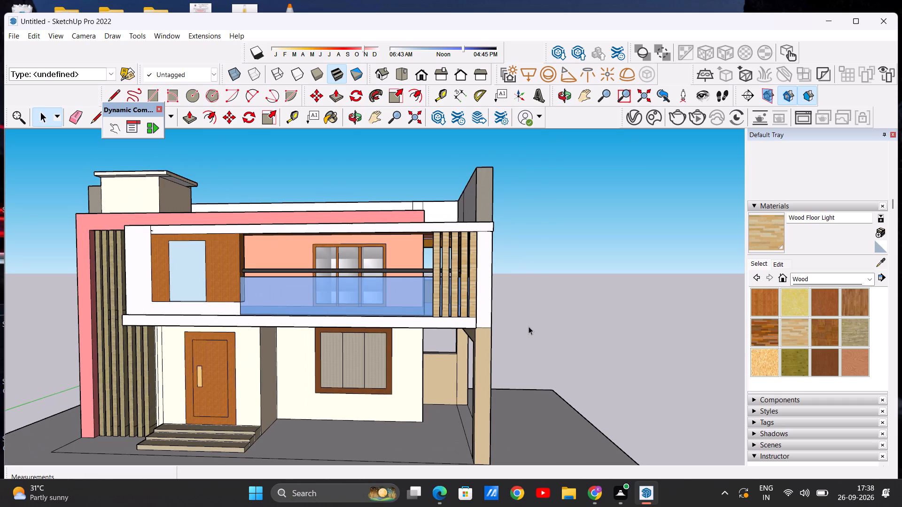
scroll(457, 336, up, 2)
middle_click(465, 344)
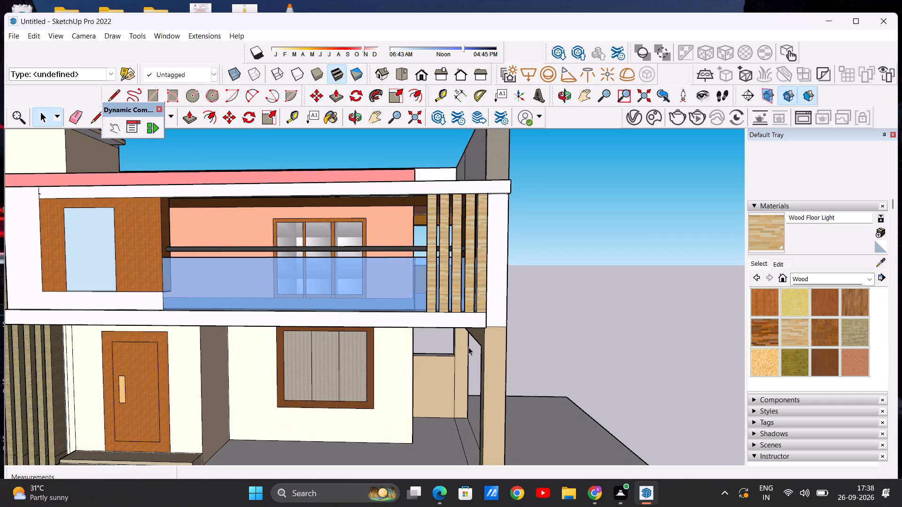
Save the model in the Documents folder as a SketchUp model named SHARA.
key(ctrl+s)
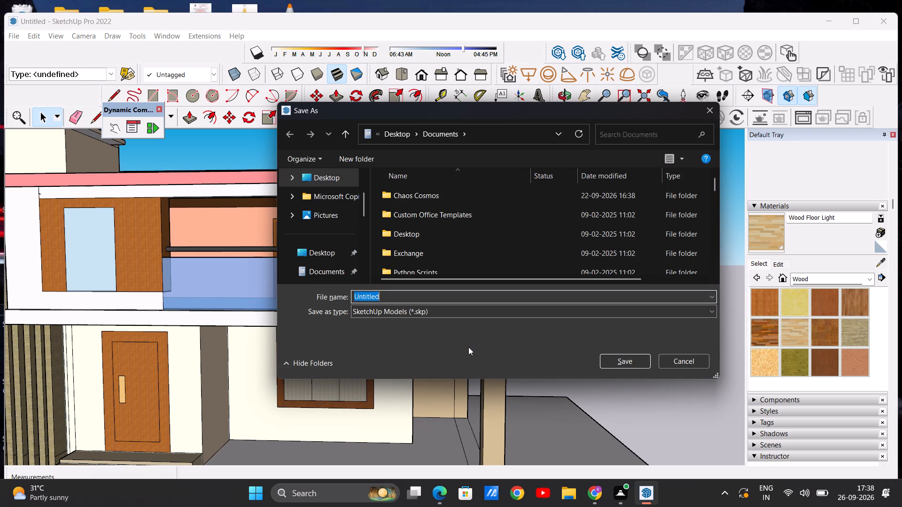
key(BackSpace)
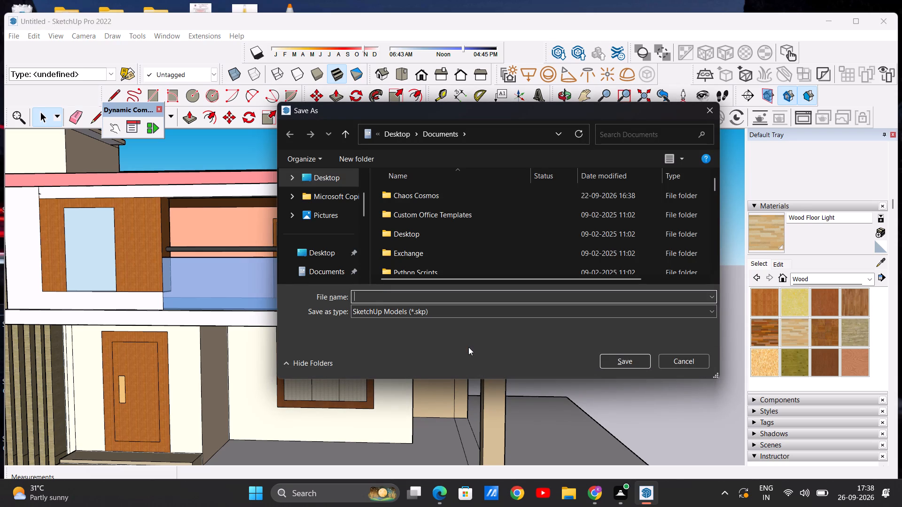
text(SHARA)
click(620, 358)
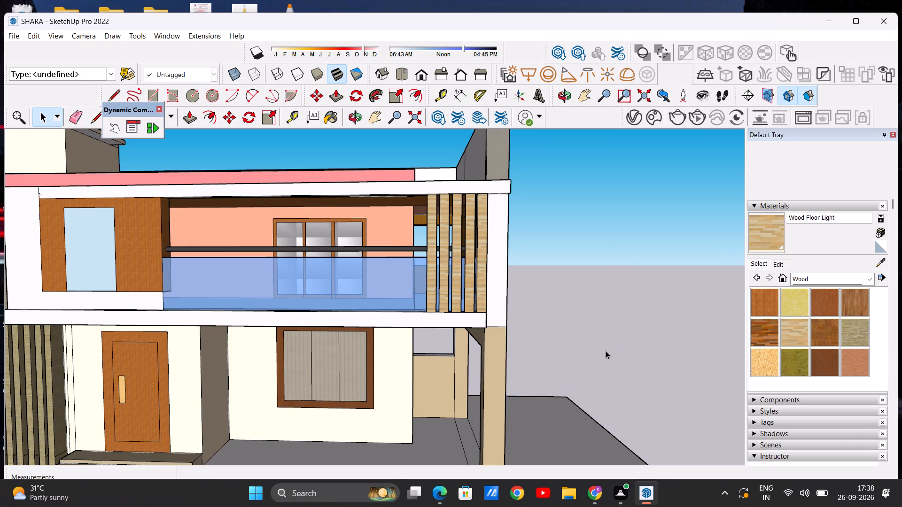
Export the current view as a 2D JPEG image named SHARA PDF in the Documents folder.
click(10, 37)
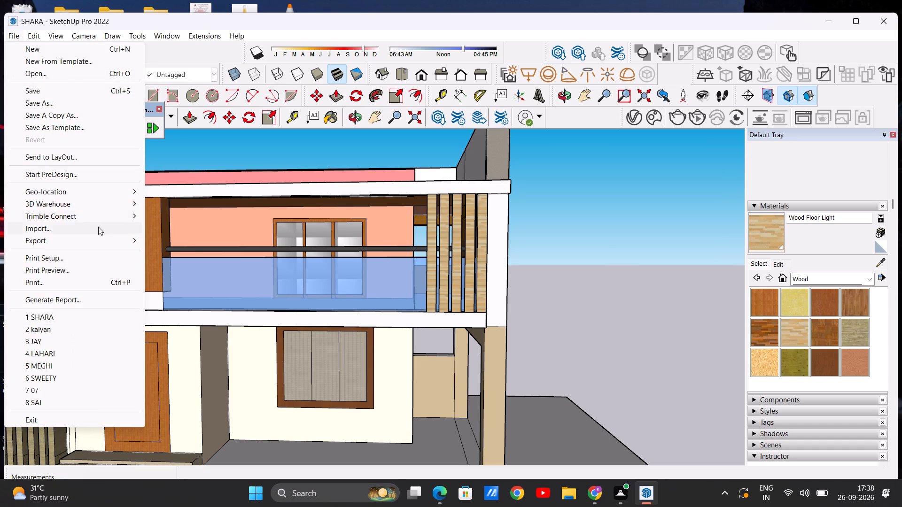
click(163, 251)
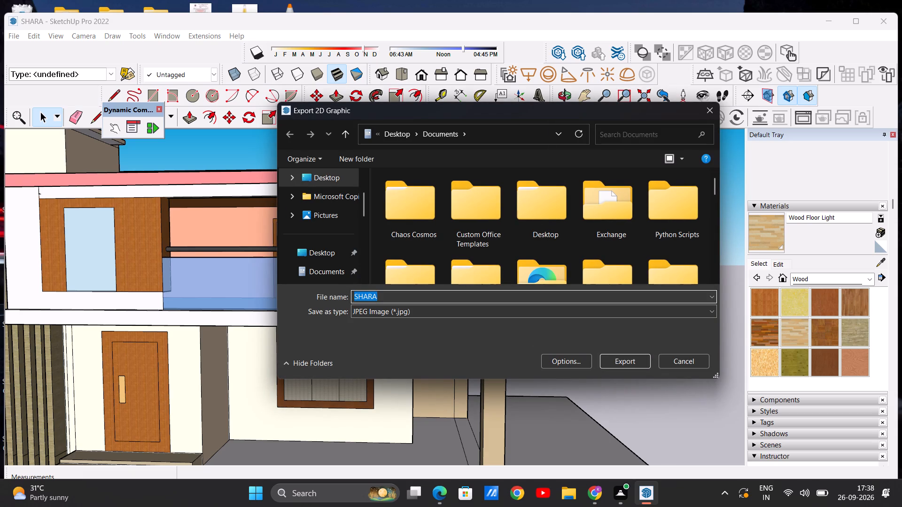
click(390, 294)
key(space)
text(PDF)
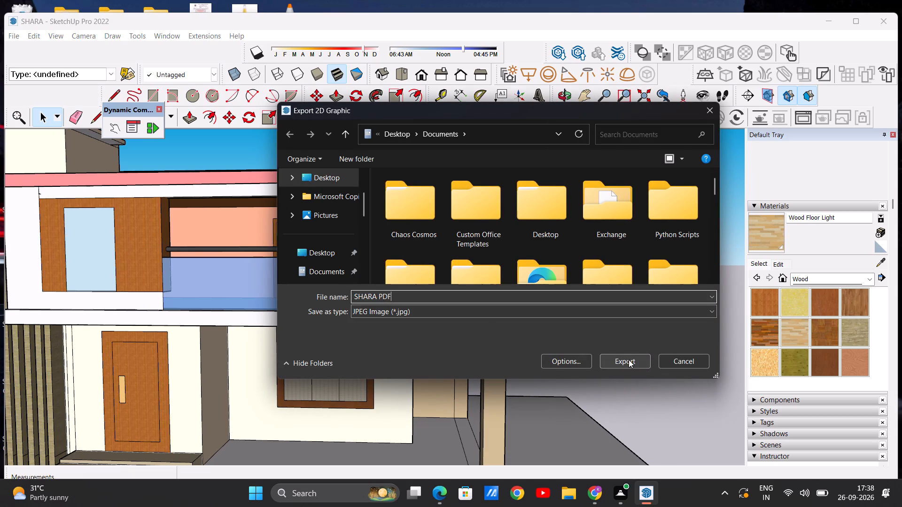
click(629, 360)
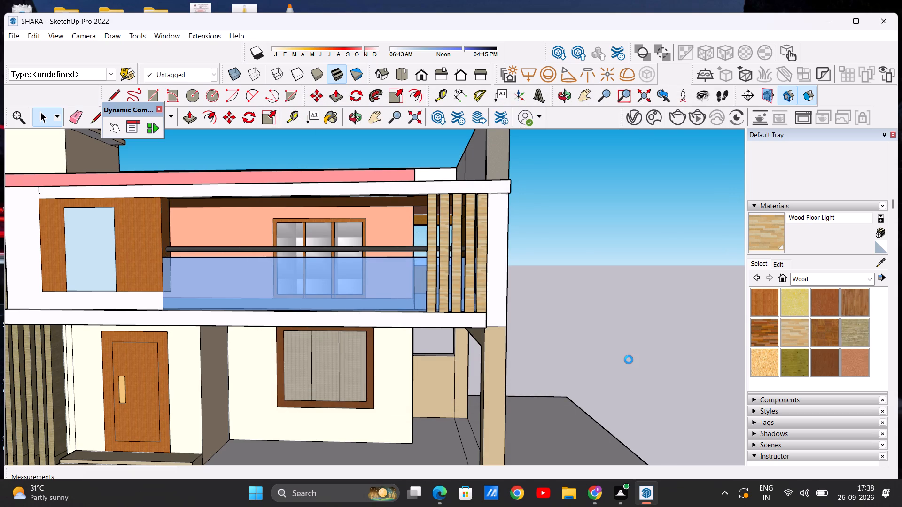